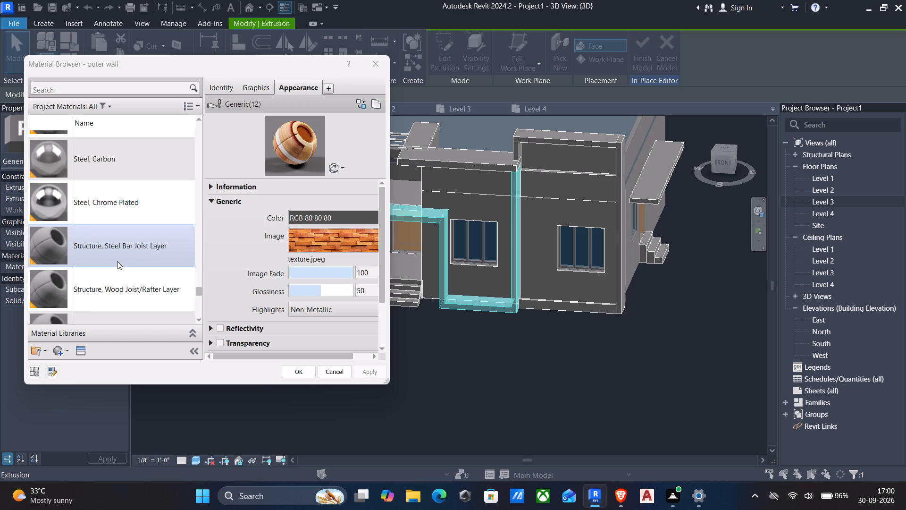
Look through the project materials for a plain finish to use on the stepped frame extrusion.
{"action": "scroll", "coordinate": [117, 261], "scroll_direction": "up", "scroll_amount": 4}
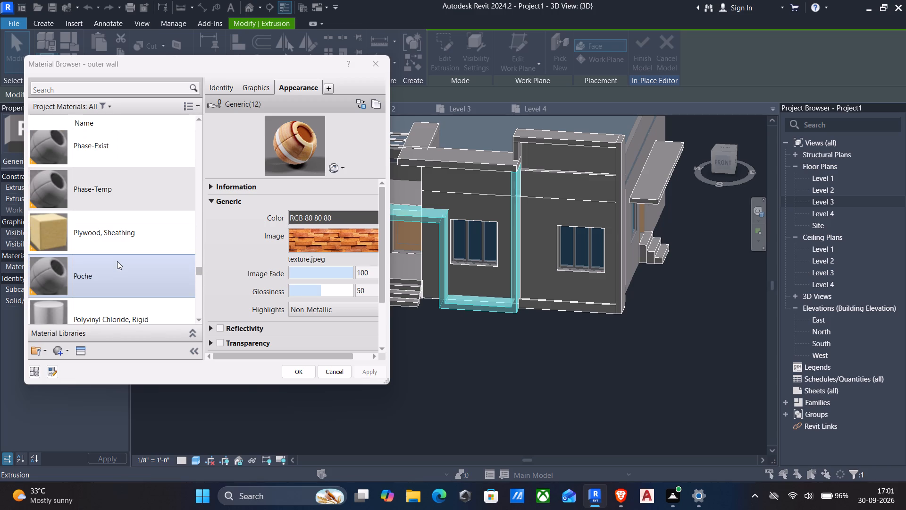
{"action": "scroll", "coordinate": [117, 261], "scroll_direction": "down", "scroll_amount": 1}
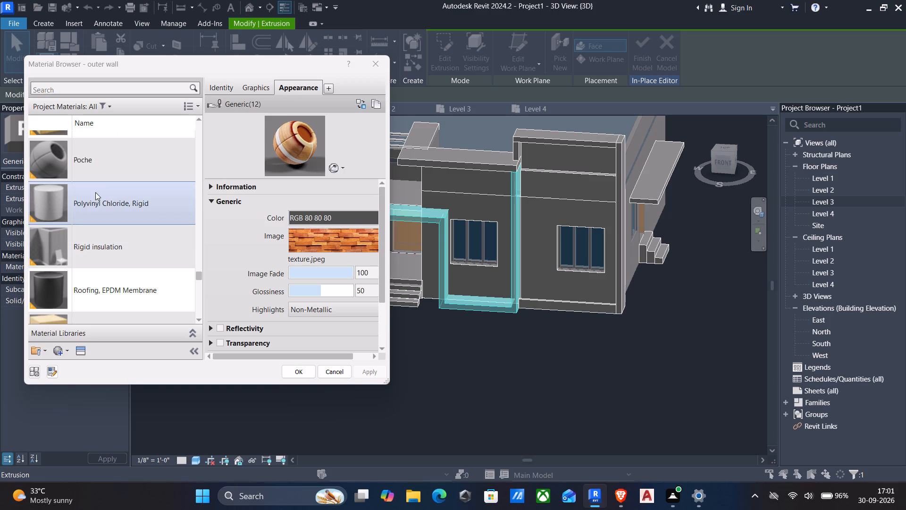
{"action": "scroll", "coordinate": [114, 207], "scroll_direction": "up", "scroll_amount": 5}
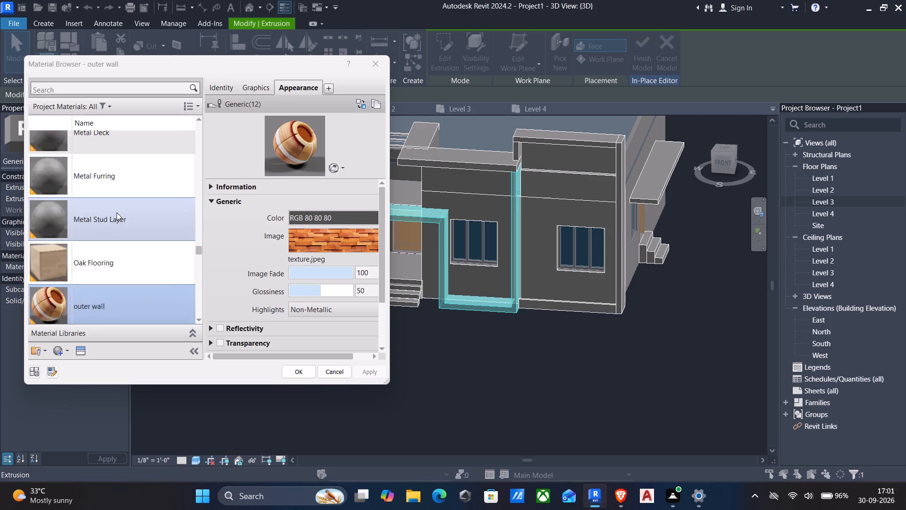
{"action": "scroll", "coordinate": [117, 212], "scroll_direction": "up", "scroll_amount": 3}
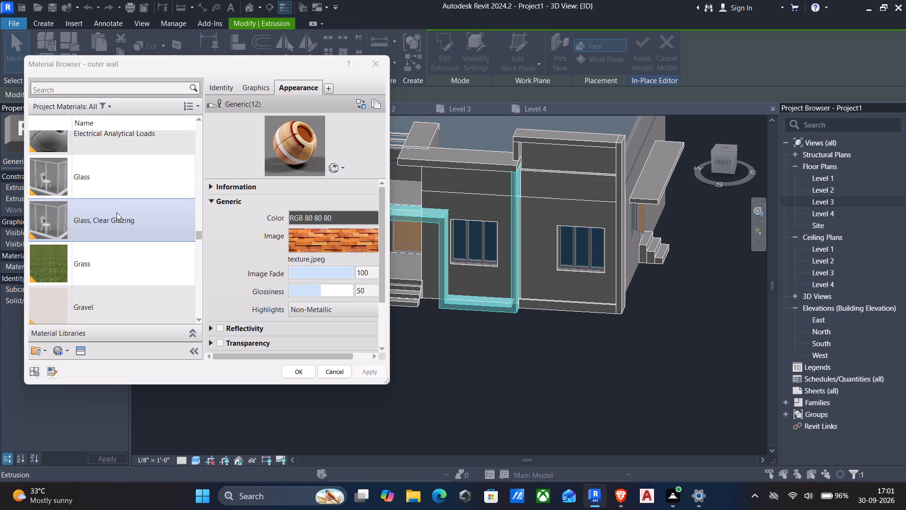
{"action": "scroll", "coordinate": [117, 212], "scroll_direction": "up", "scroll_amount": 5}
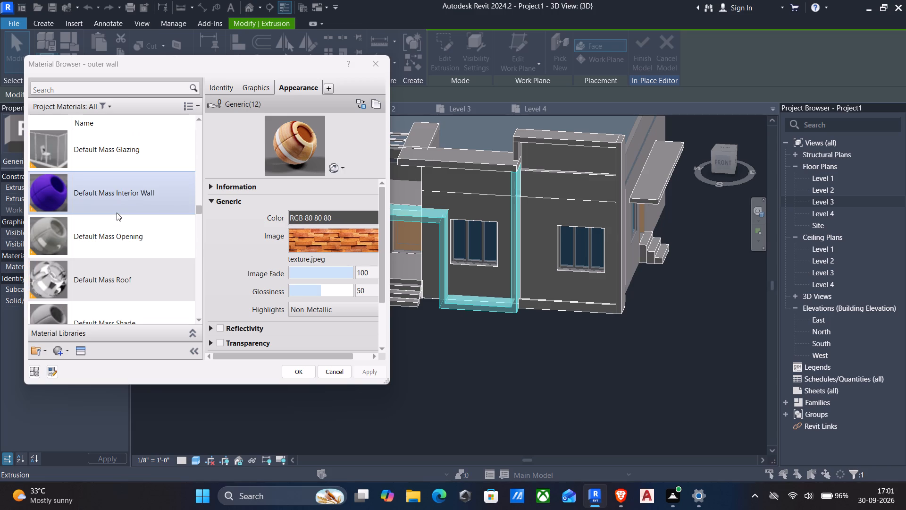
{"action": "scroll", "coordinate": [117, 212], "scroll_direction": "up", "scroll_amount": 5}
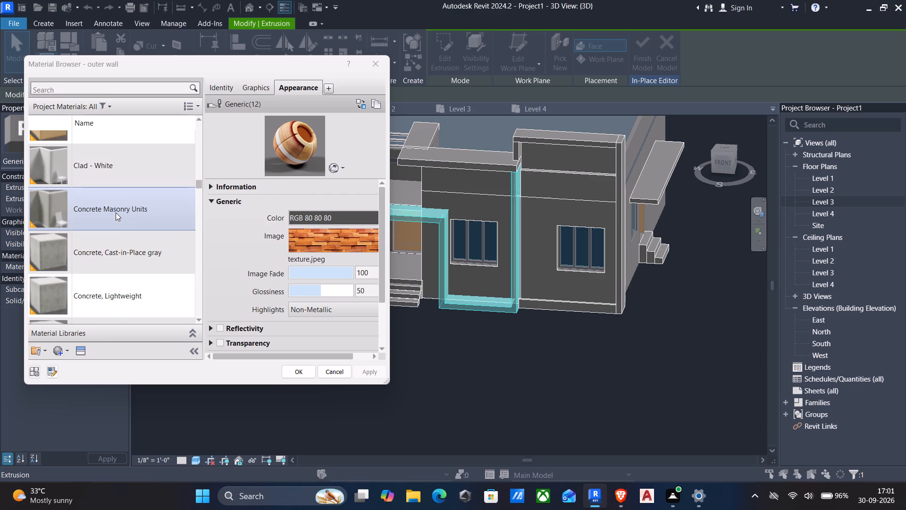
{"action": "scroll", "coordinate": [116, 212], "scroll_direction": "up", "scroll_amount": 4}
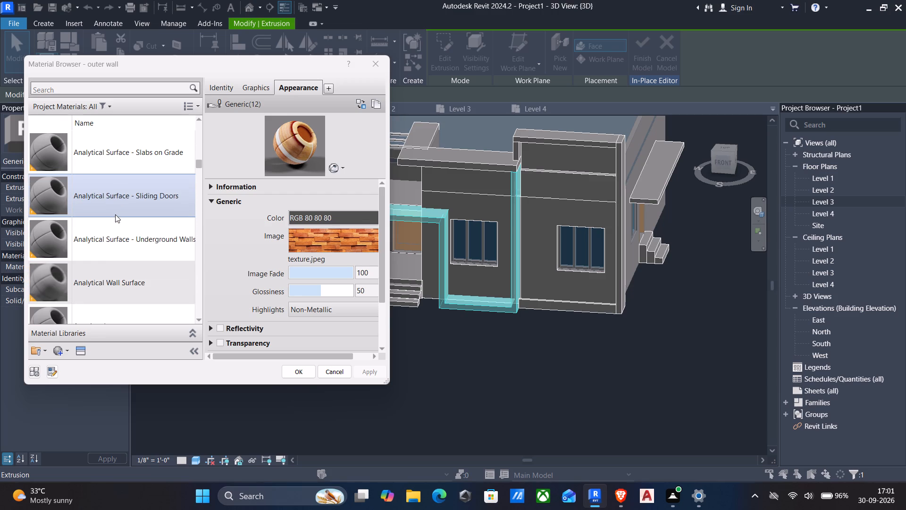
{"action": "scroll", "coordinate": [115, 214], "scroll_direction": "up", "scroll_amount": 6}
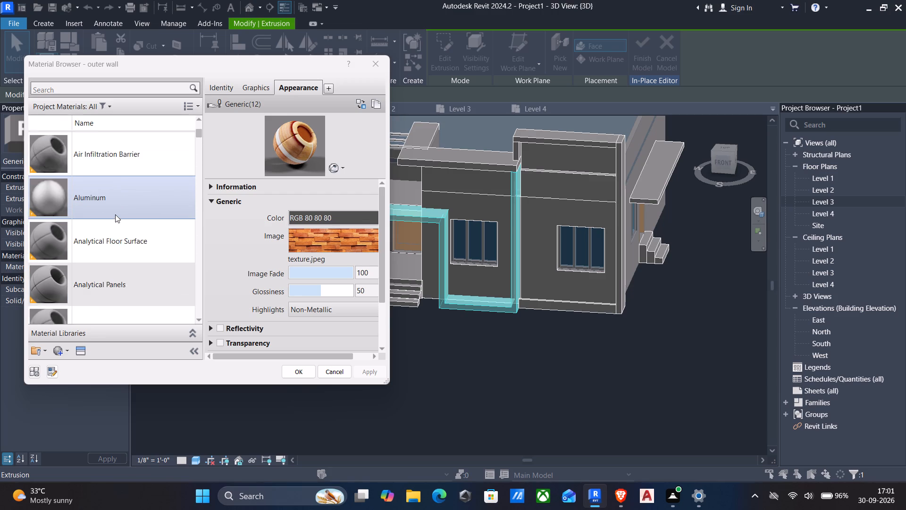
{"action": "scroll", "coordinate": [115, 214], "scroll_direction": "up", "scroll_amount": 6}
{"action": "scroll", "coordinate": [115, 214], "scroll_direction": "down", "scroll_amount": 5}
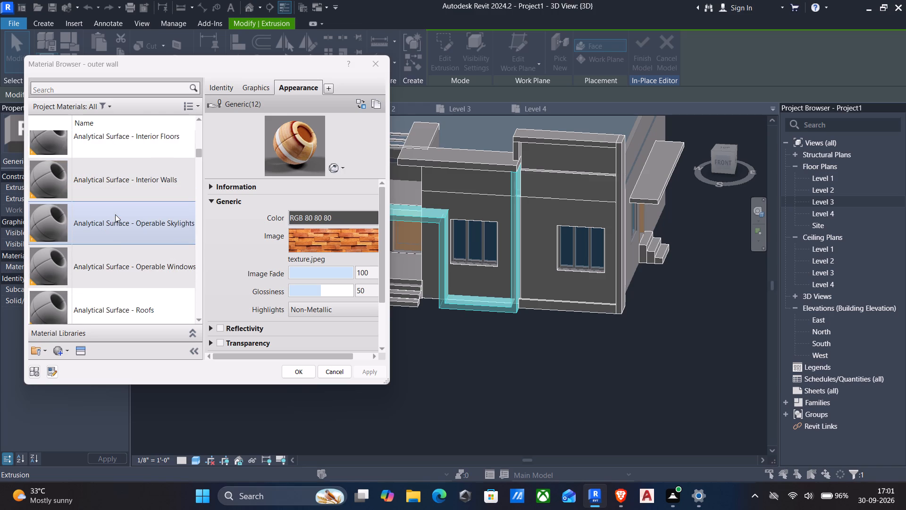
{"action": "scroll", "coordinate": [115, 214], "scroll_direction": "down", "scroll_amount": 5}
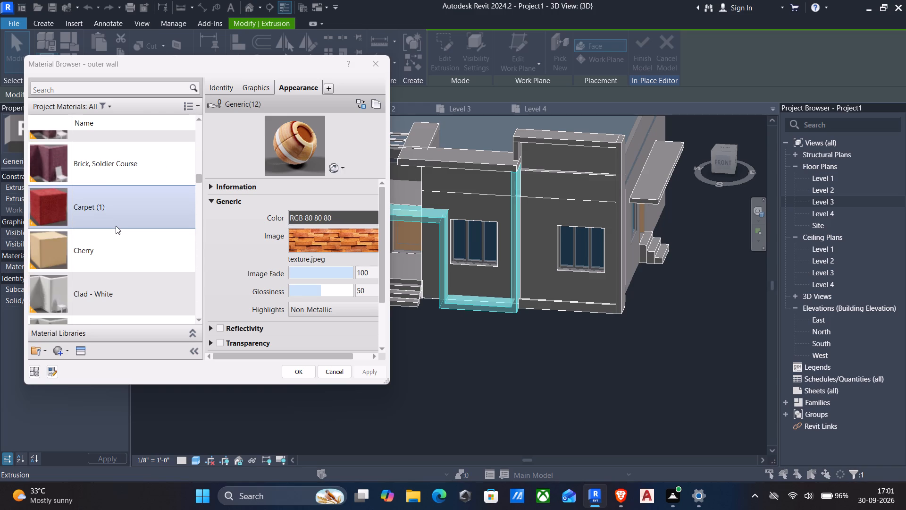
{"action": "scroll", "coordinate": [116, 226], "scroll_direction": "down", "scroll_amount": 2}
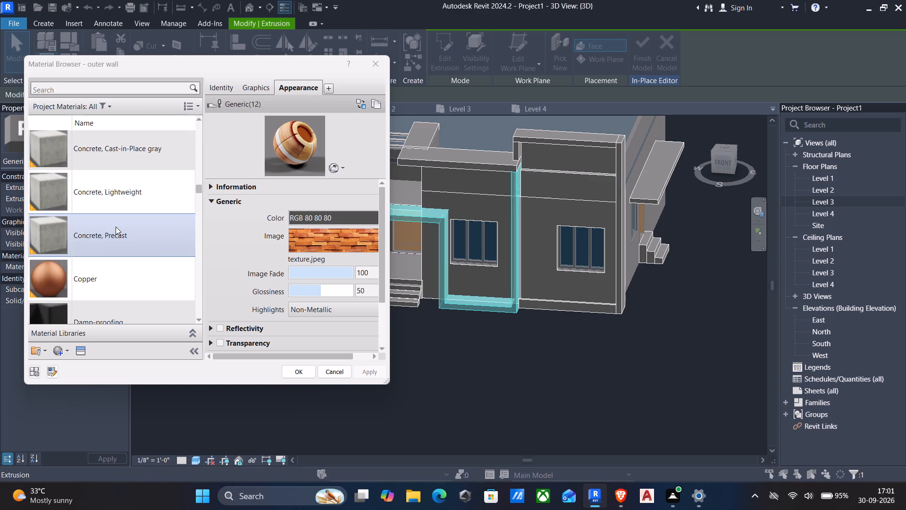
{"action": "scroll", "coordinate": [116, 227], "scroll_direction": "down", "scroll_amount": 4}
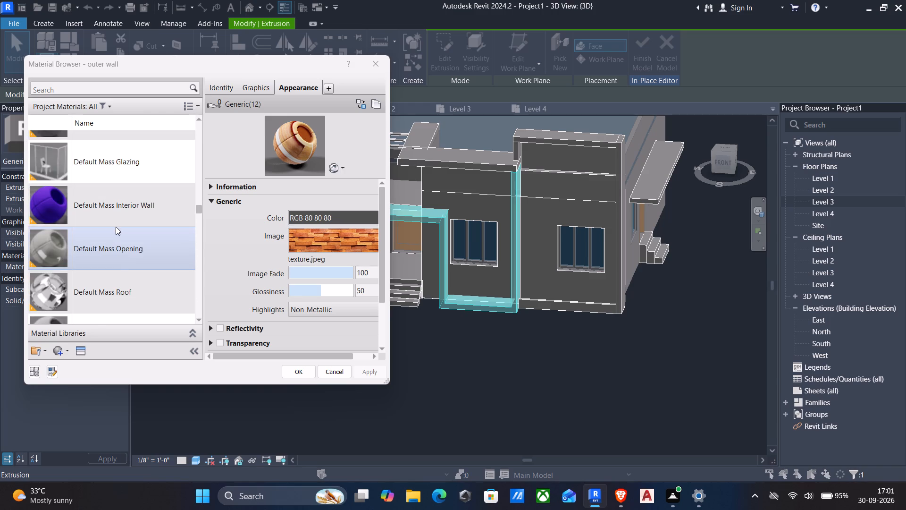
{"action": "scroll", "coordinate": [116, 227], "scroll_direction": "down", "scroll_amount": 4}
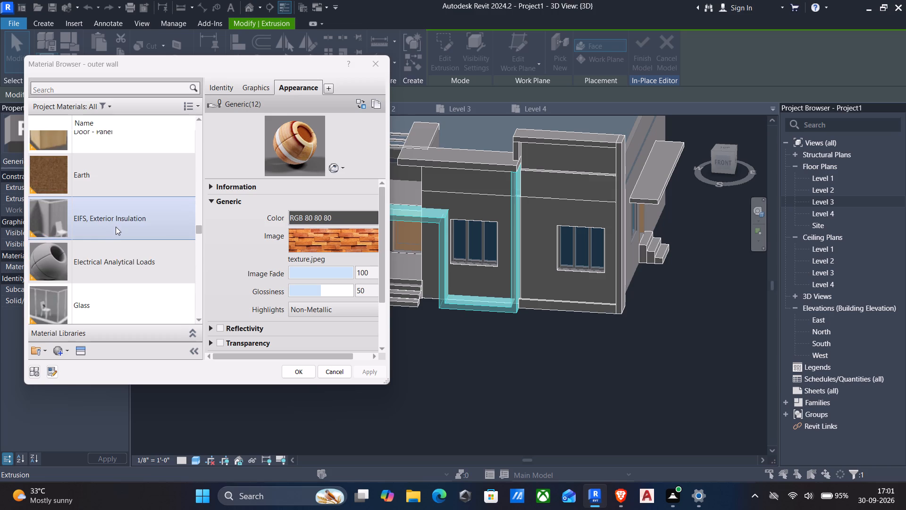
{"action": "scroll", "coordinate": [116, 227], "scroll_direction": "down", "scroll_amount": 2}
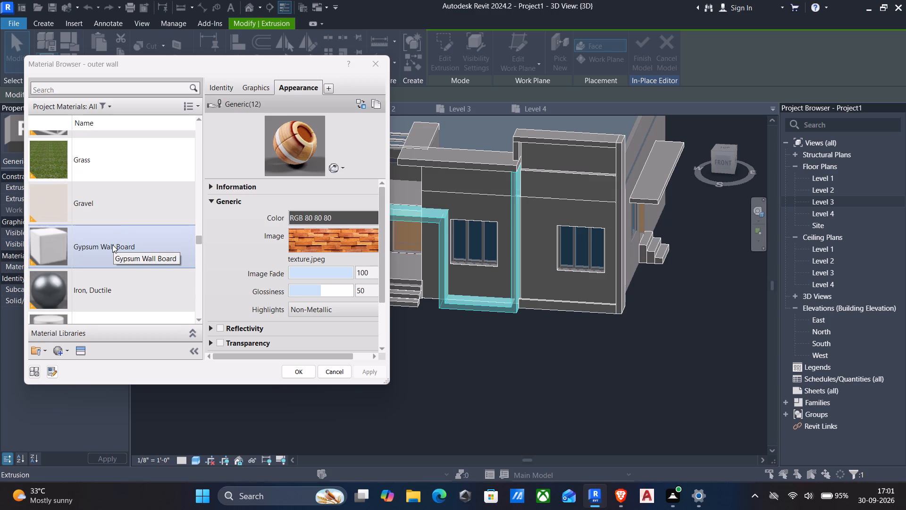
Assign the Gypsum Wall Board material to the stepped frame extrusion and finish the in-place model.
{"action": "left_click", "coordinate": [112, 245]}
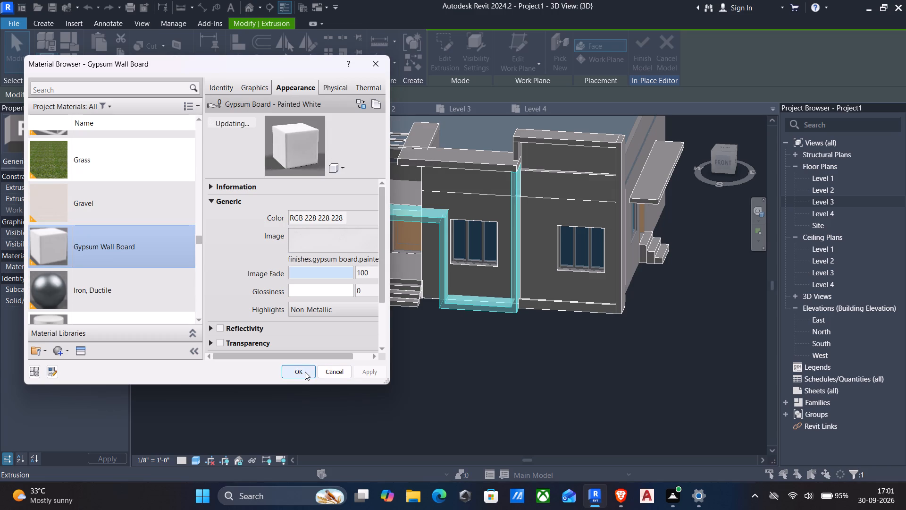
{"action": "left_click", "coordinate": [304, 371]}
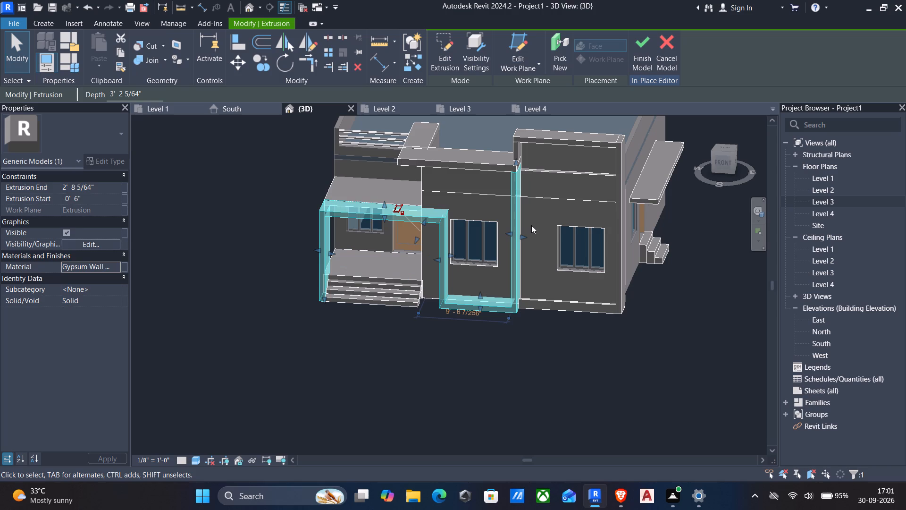
{"action": "key", "text": "Escape"}
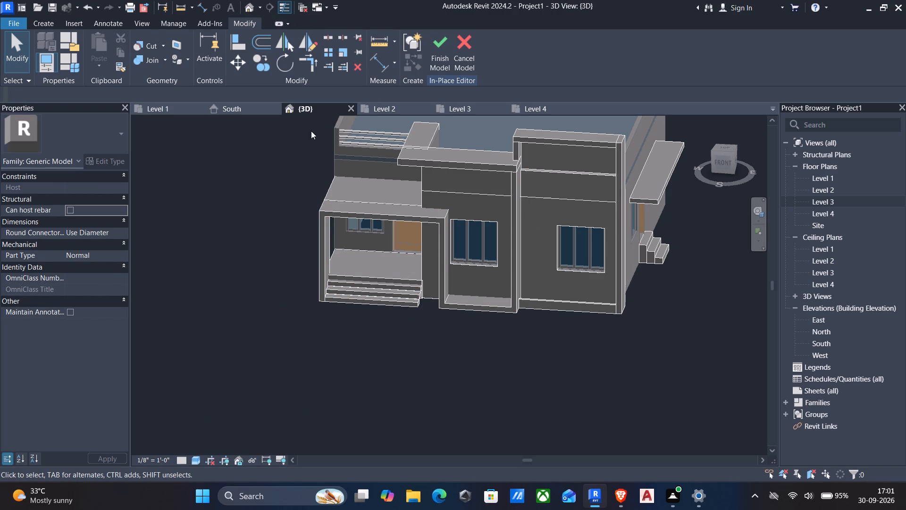
{"action": "left_click", "coordinate": [439, 41]}
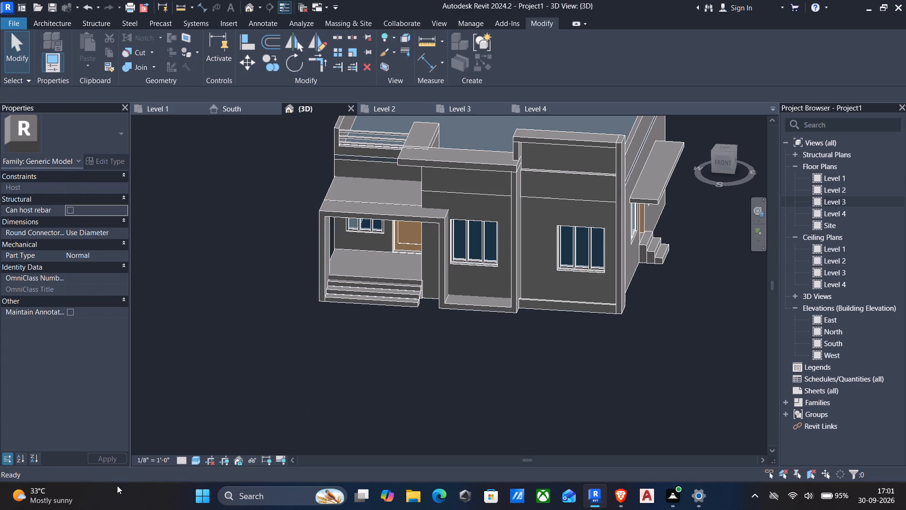
Check the frame's material on the front facade in the Realistic visual style and return the view to Shaded.
{"action": "left_click", "coordinate": [198, 453]}
{"action": "left_click", "coordinate": [198, 459]}
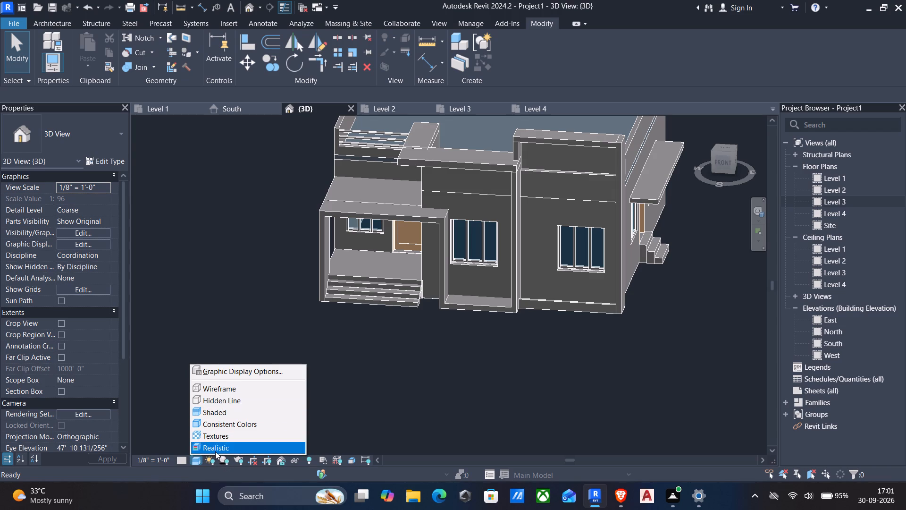
{"action": "left_click", "coordinate": [215, 450]}
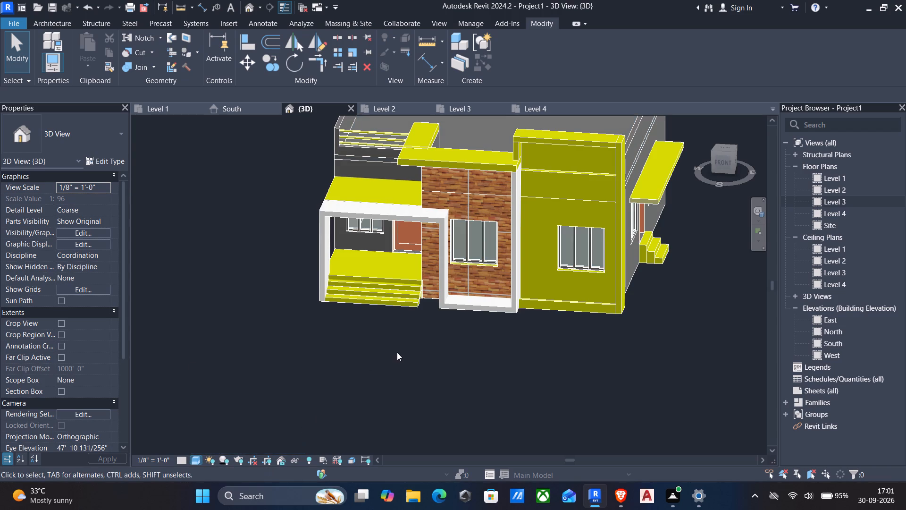
{"action": "left_click", "coordinate": [193, 461]}
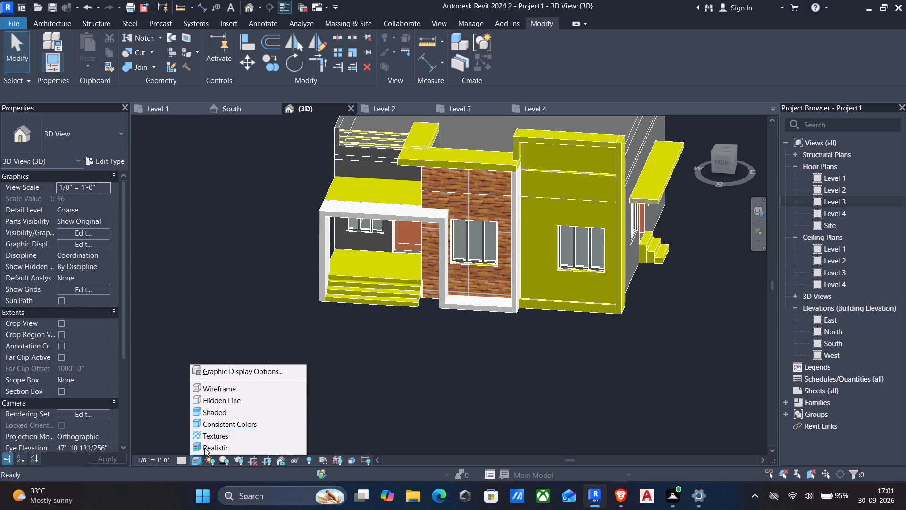
{"action": "left_click", "coordinate": [210, 410]}
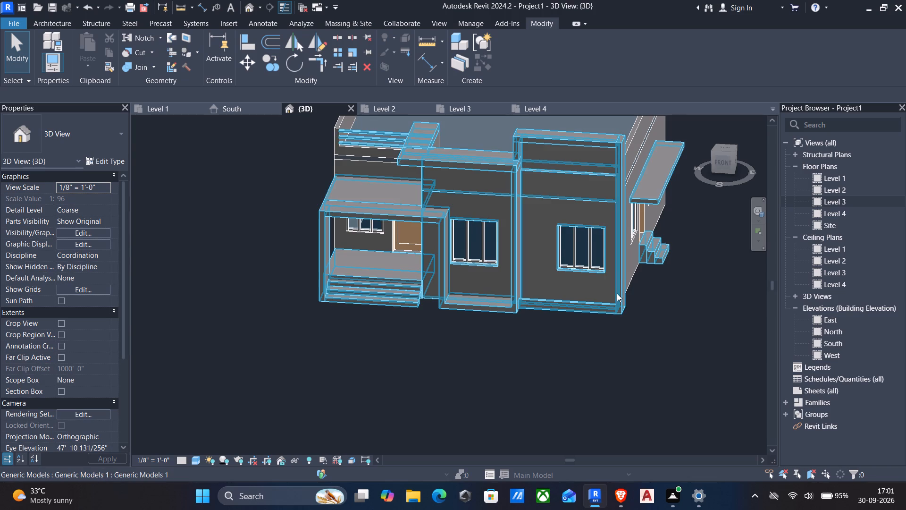
Open the facade model for in-place editing.
{"action": "left_click", "coordinate": [617, 293]}
{"action": "left_click", "coordinate": [517, 50]}
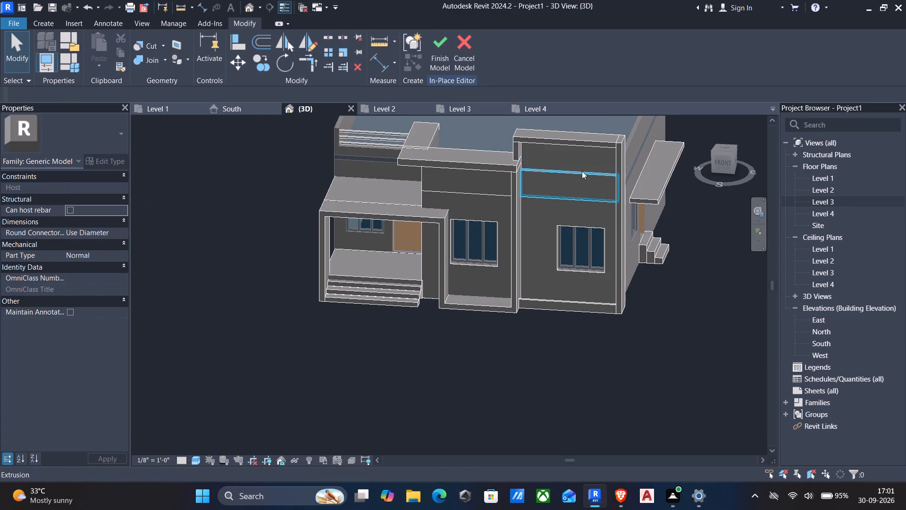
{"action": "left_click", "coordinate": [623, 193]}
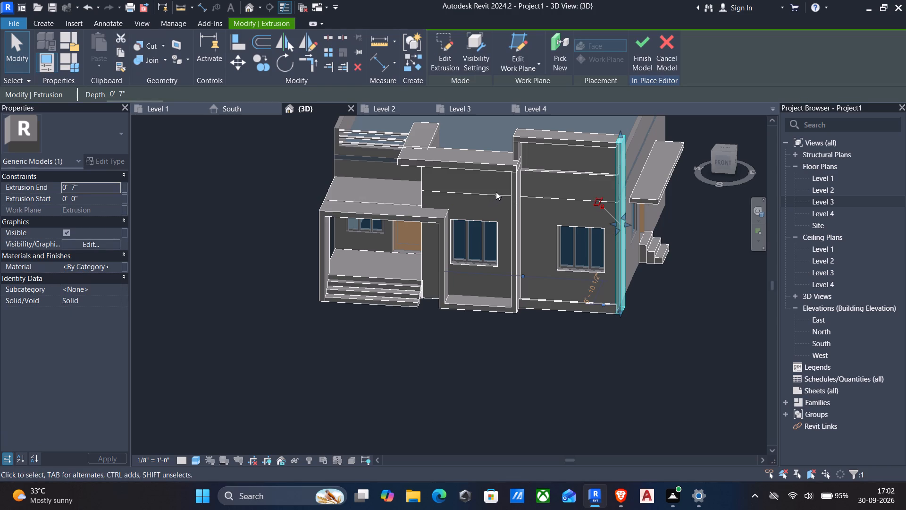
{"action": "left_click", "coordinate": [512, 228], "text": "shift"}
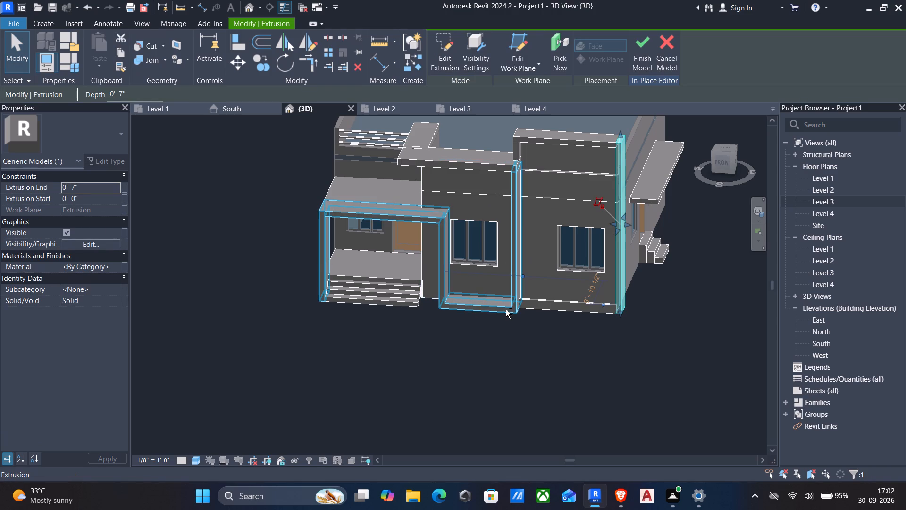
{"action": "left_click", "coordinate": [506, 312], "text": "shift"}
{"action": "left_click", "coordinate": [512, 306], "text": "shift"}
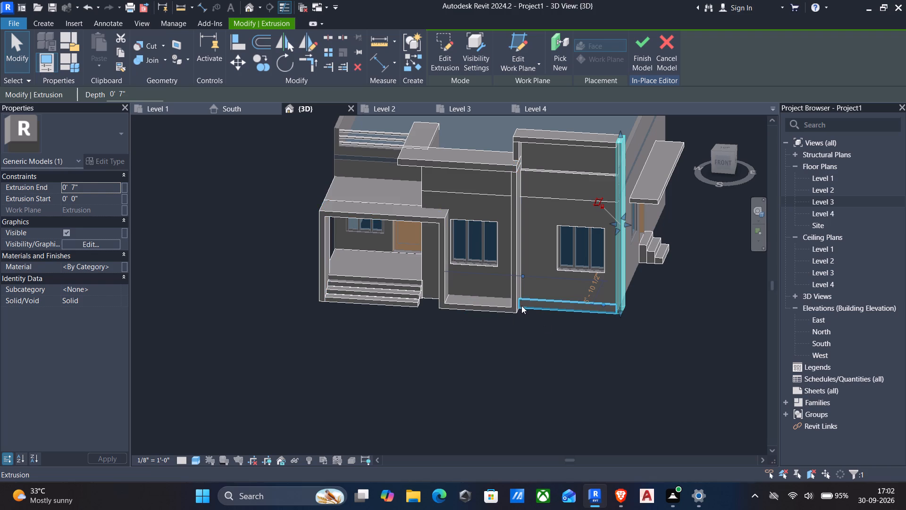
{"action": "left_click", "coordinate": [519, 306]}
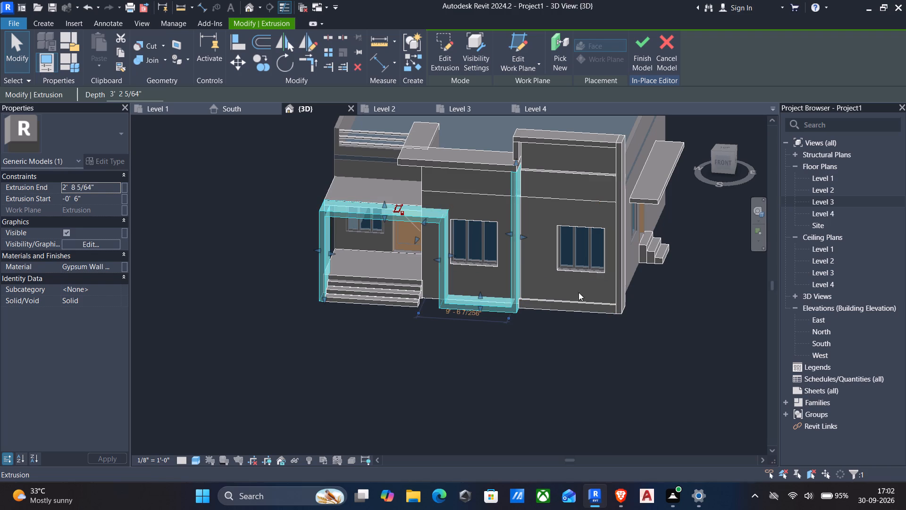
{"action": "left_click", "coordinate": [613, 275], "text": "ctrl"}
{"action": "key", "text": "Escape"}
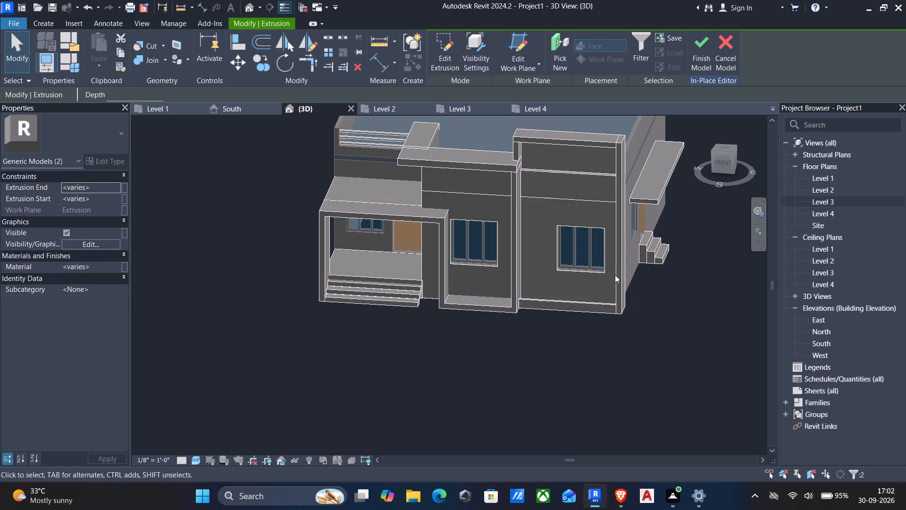
Assign the Gypsum Wall Board material to the six front frame, canopy and side-door canopy extrusions together, and finish the in-place model.
{"action": "left_click", "coordinate": [621, 290]}
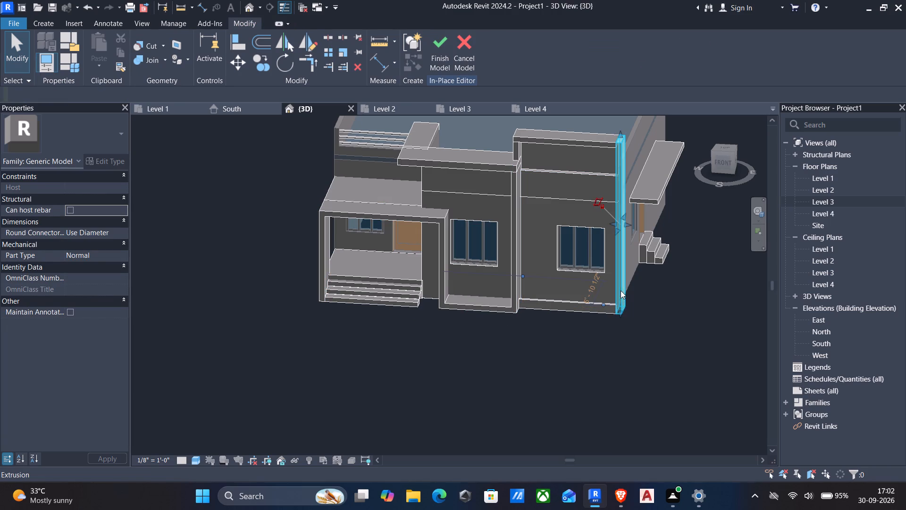
{"action": "left_click", "coordinate": [517, 276], "text": "shift"}
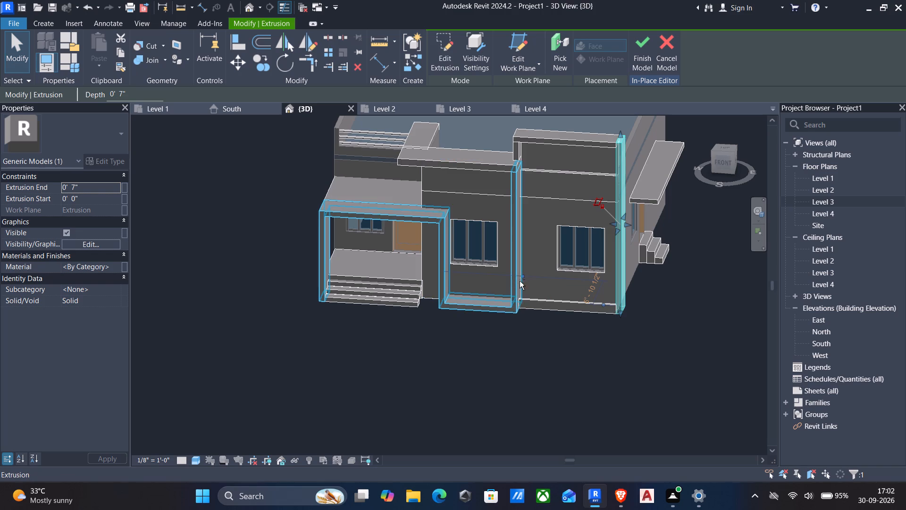
{"action": "left_click", "coordinate": [520, 289], "text": "ctrl"}
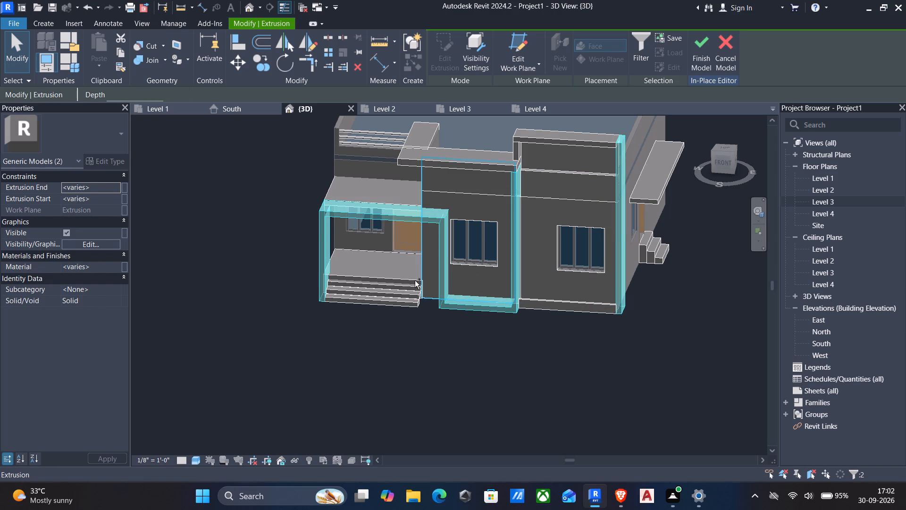
{"action": "left_click", "coordinate": [470, 165], "text": "ctrl"}
{"action": "left_click", "coordinate": [565, 137], "text": "ctrl"}
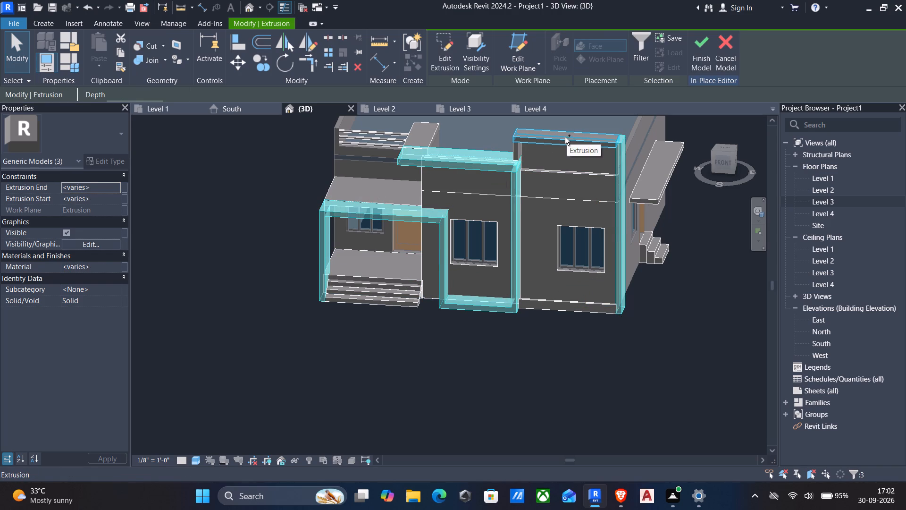
{"action": "left_click", "coordinate": [515, 154], "text": "ctrl"}
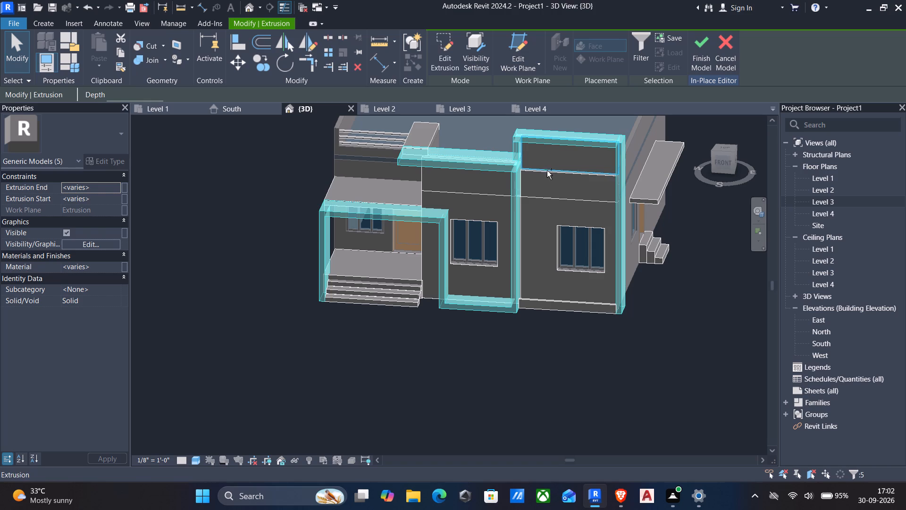
{"action": "left_click", "coordinate": [651, 202], "text": "ctrl"}
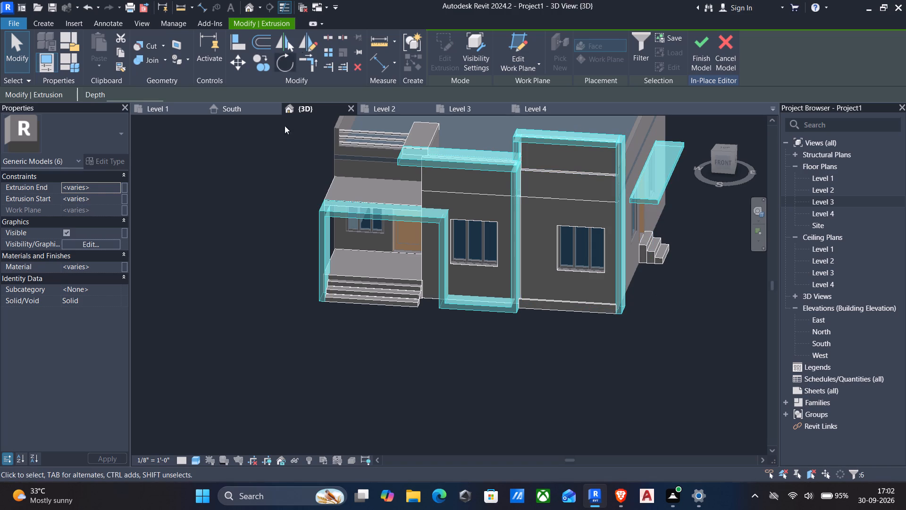
{"action": "left_click", "coordinate": [115, 267]}
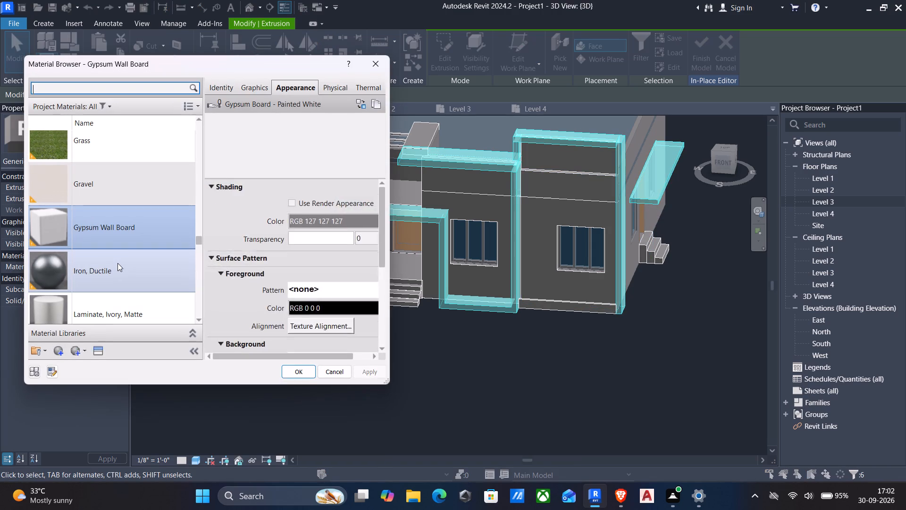
{"action": "left_click", "coordinate": [129, 223]}
{"action": "left_click", "coordinate": [298, 371]}
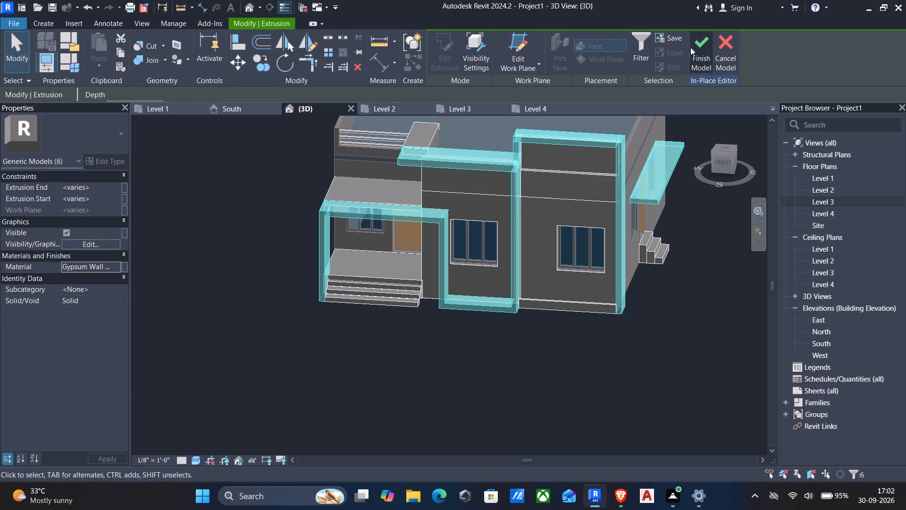
{"action": "left_click", "coordinate": [691, 47]}
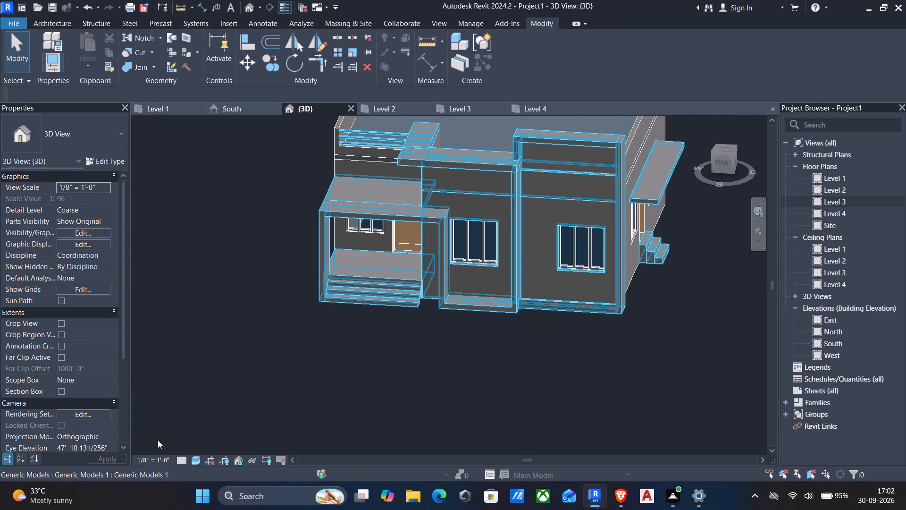
Show the 3D view in the Realistic visual style and examine the new finishes on the front and both sides of the building.
{"action": "left_click", "coordinate": [194, 461]}
{"action": "left_click", "coordinate": [201, 444]}
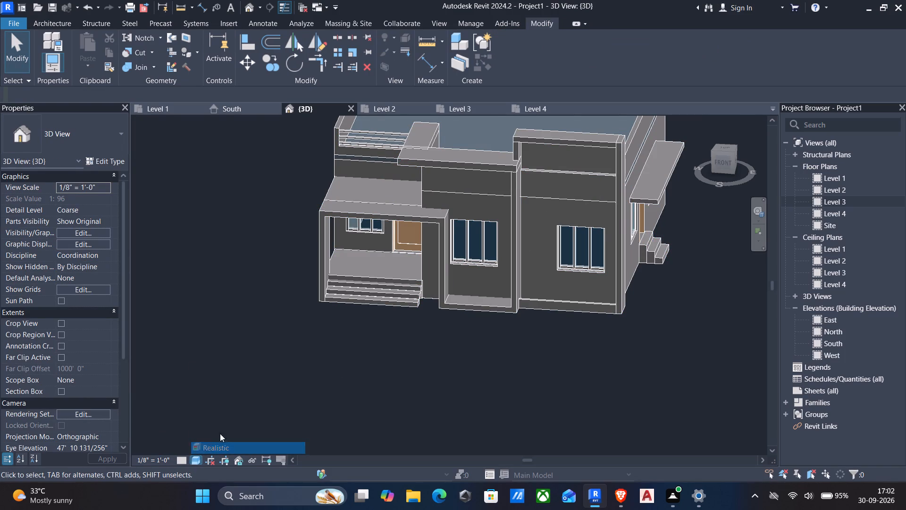
{"action": "scroll", "coordinate": [415, 331], "scroll_direction": "down", "scroll_amount": 2}
{"action": "middle_click_drag", "start_coordinate": [422, 336], "coordinate": [358, 278]}
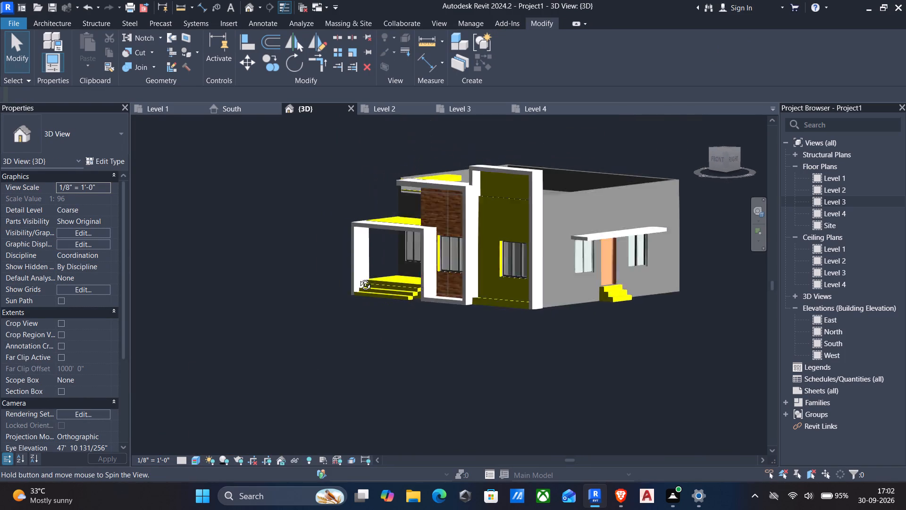
{"action": "middle_click_drag", "start_coordinate": [358, 278], "coordinate": [511, 285]}
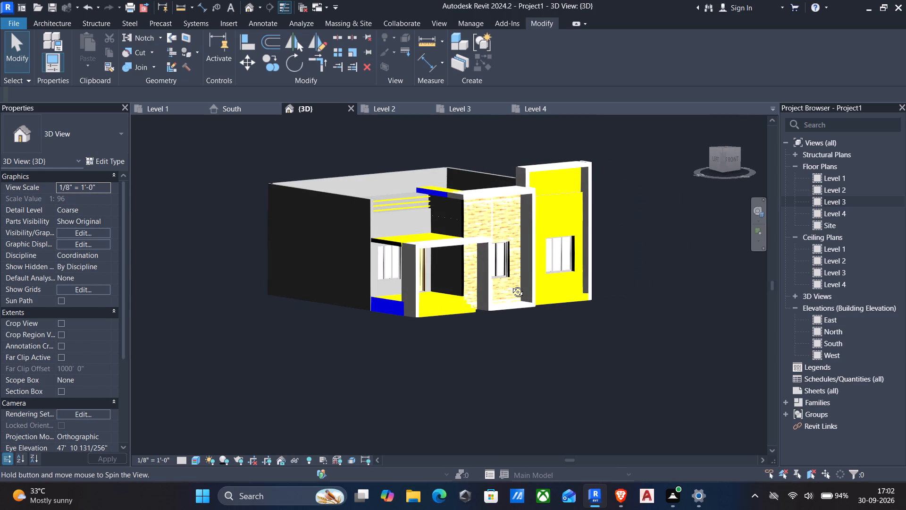
{"action": "middle_click_drag", "start_coordinate": [511, 285], "coordinate": [511, 286]}
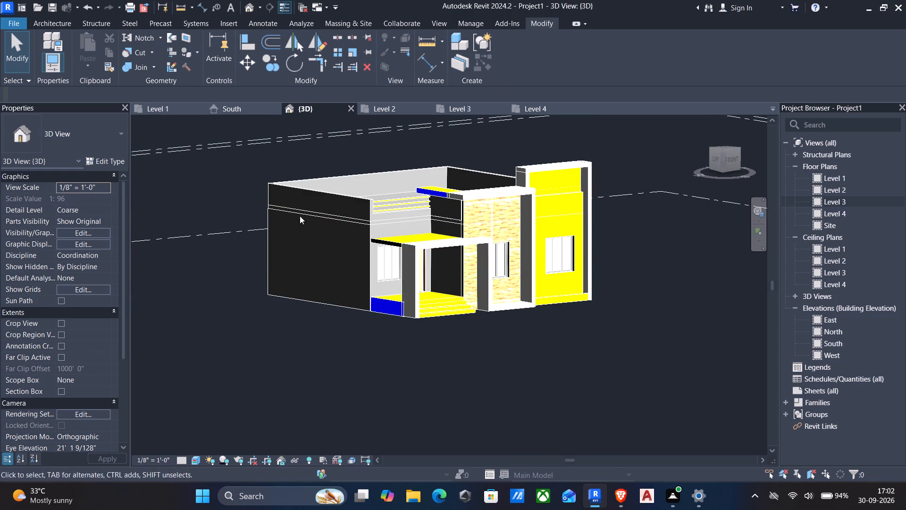
Edit the facade model in place, assign Gypsum Wall Board to the porch roof slab extrusion, and finish the model.
{"action": "left_click", "coordinate": [412, 246]}
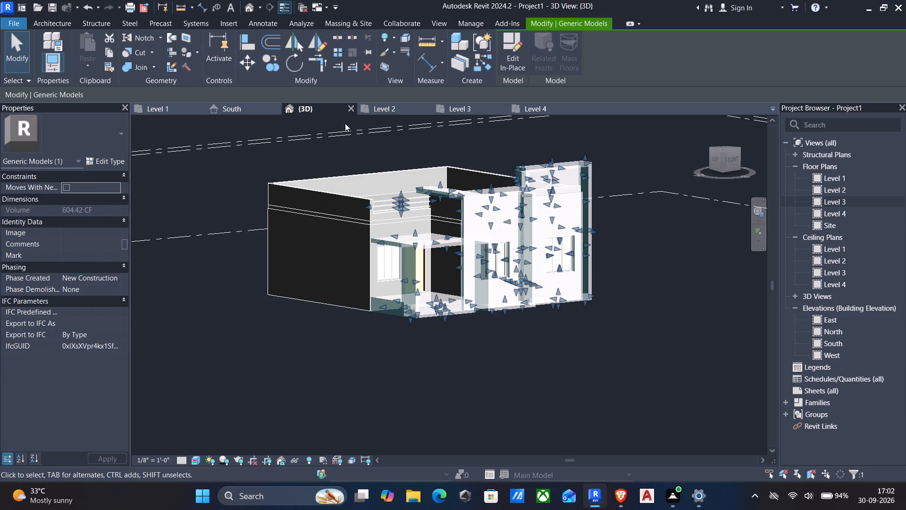
{"action": "left_click", "coordinate": [511, 53]}
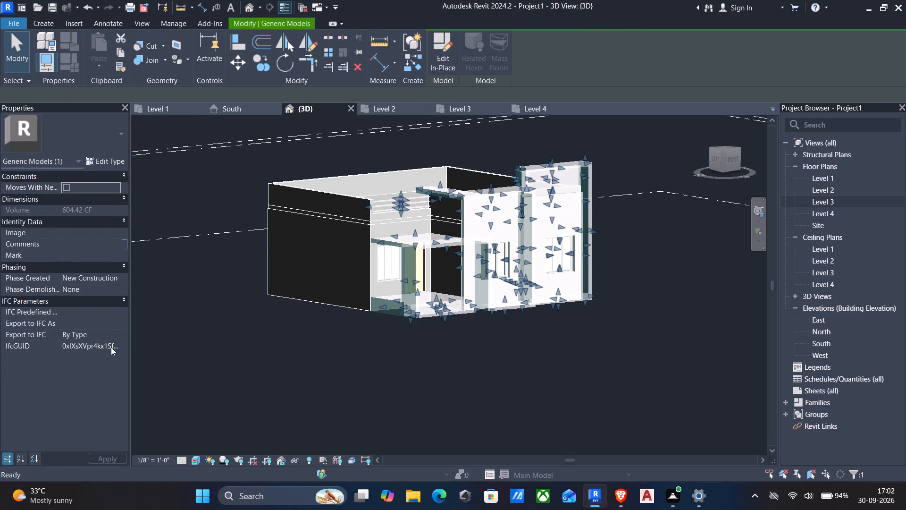
{"action": "left_click", "coordinate": [392, 241]}
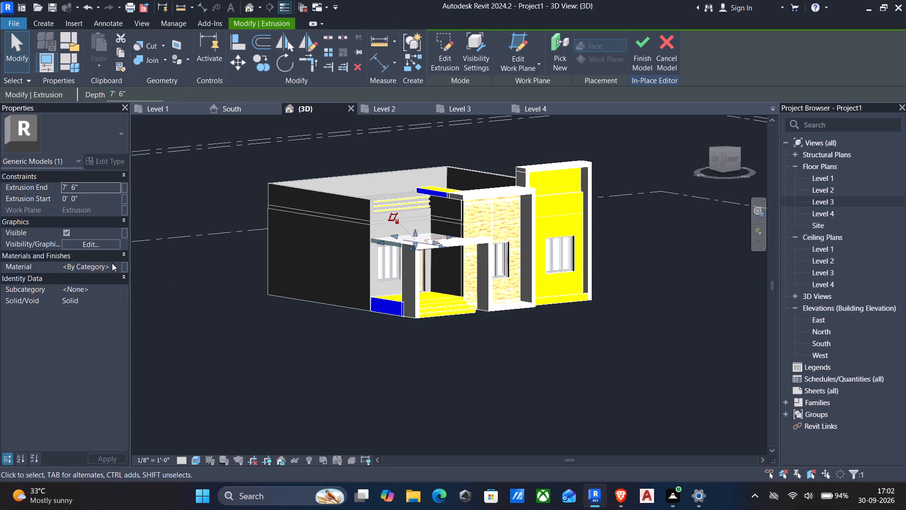
{"action": "left_click", "coordinate": [113, 265]}
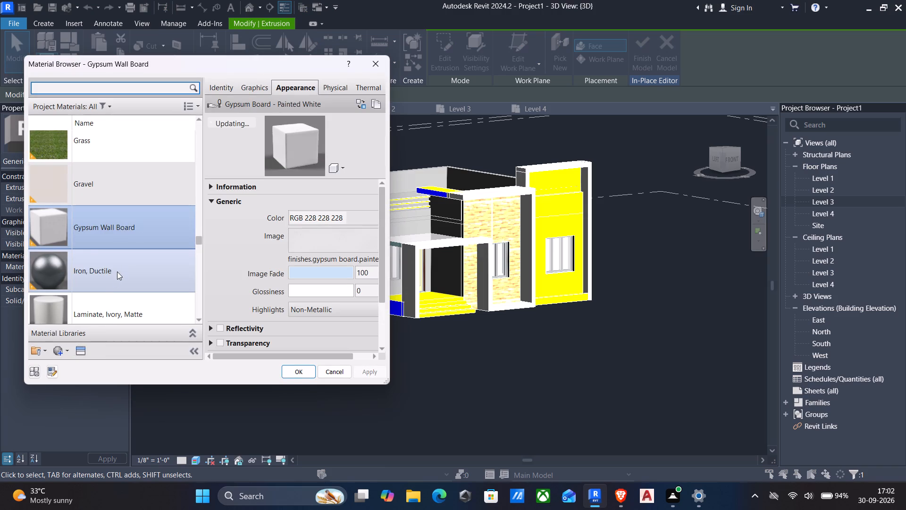
{"action": "left_click", "coordinate": [290, 373]}
{"action": "key", "text": "Escape"}
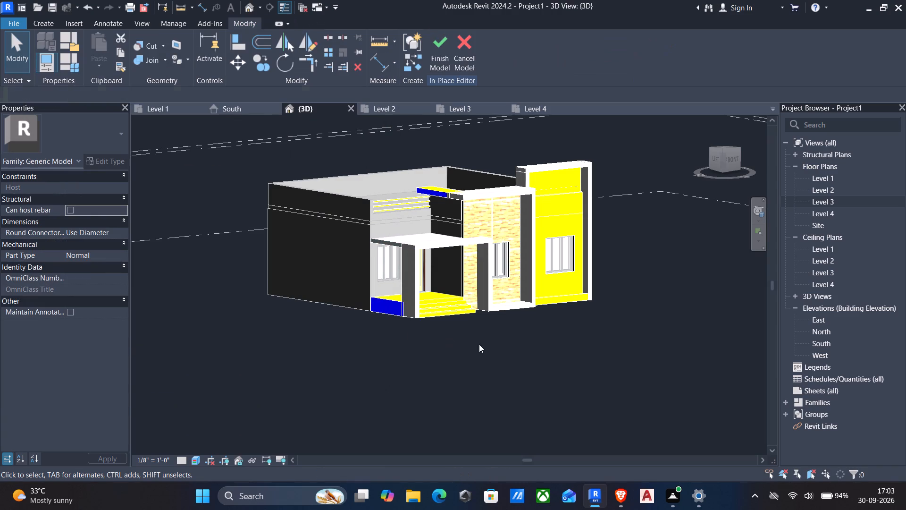
{"action": "left_click", "coordinate": [448, 49]}
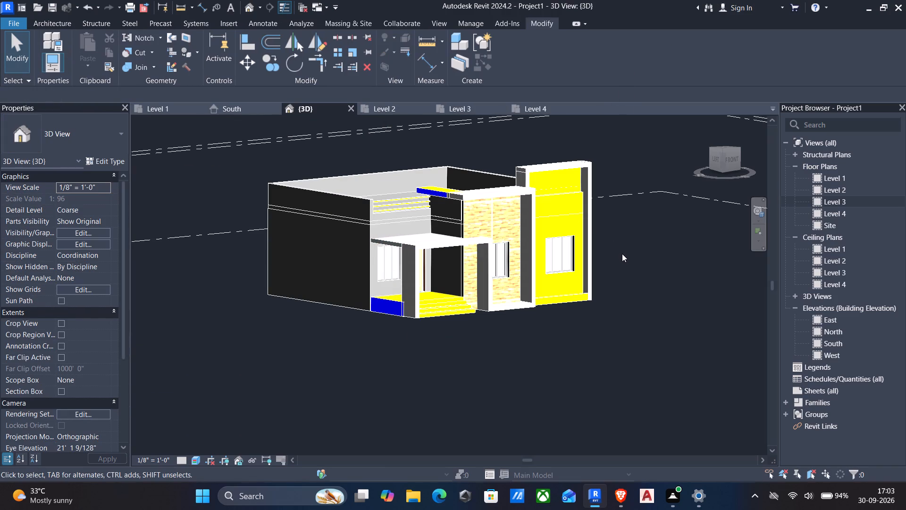
Check the finishes around to the side-door facade and return the 3D view to the Shaded visual style.
{"action": "scroll", "coordinate": [534, 265], "scroll_direction": "down", "scroll_amount": 1}
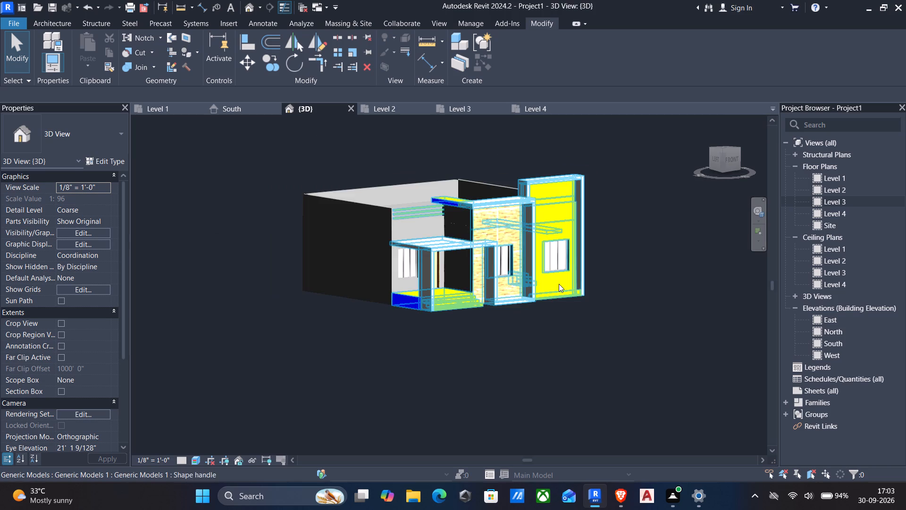
{"action": "middle_click_drag", "start_coordinate": [572, 290], "coordinate": [374, 285], "text": "shift"}
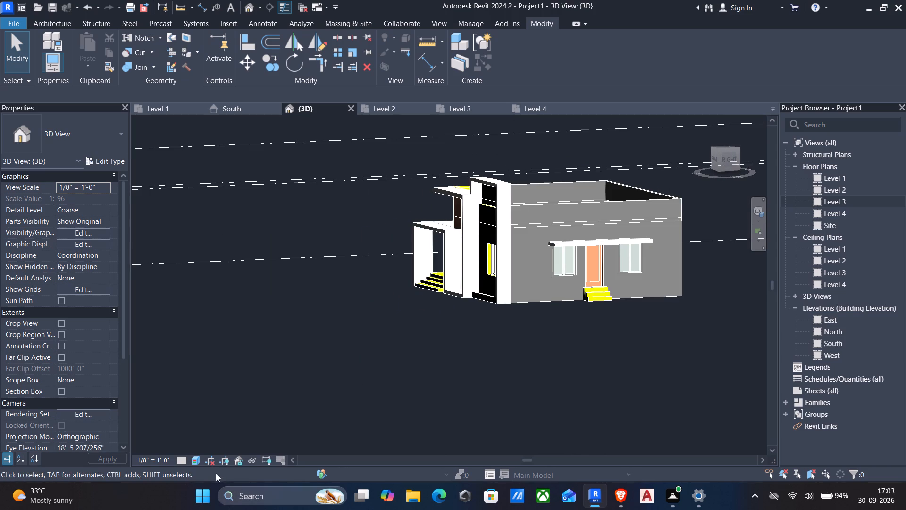
{"action": "left_click", "coordinate": [193, 459]}
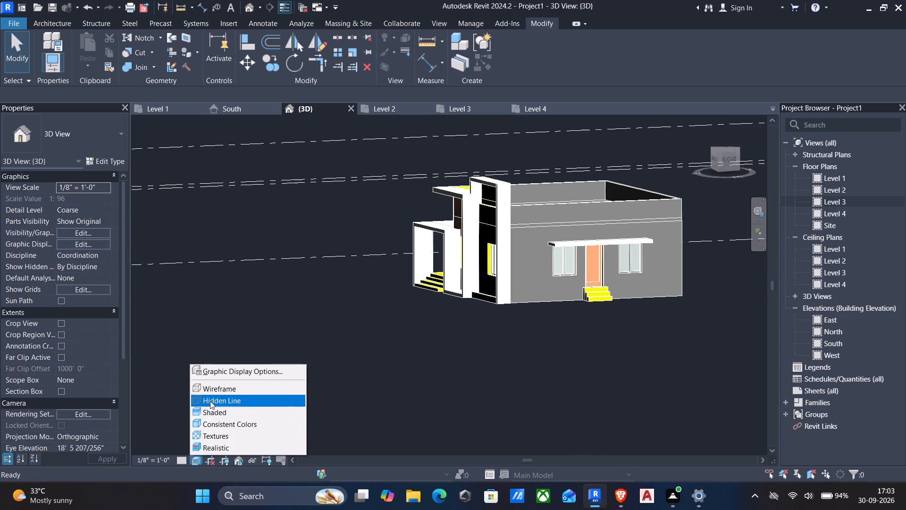
{"action": "left_click", "coordinate": [213, 410]}
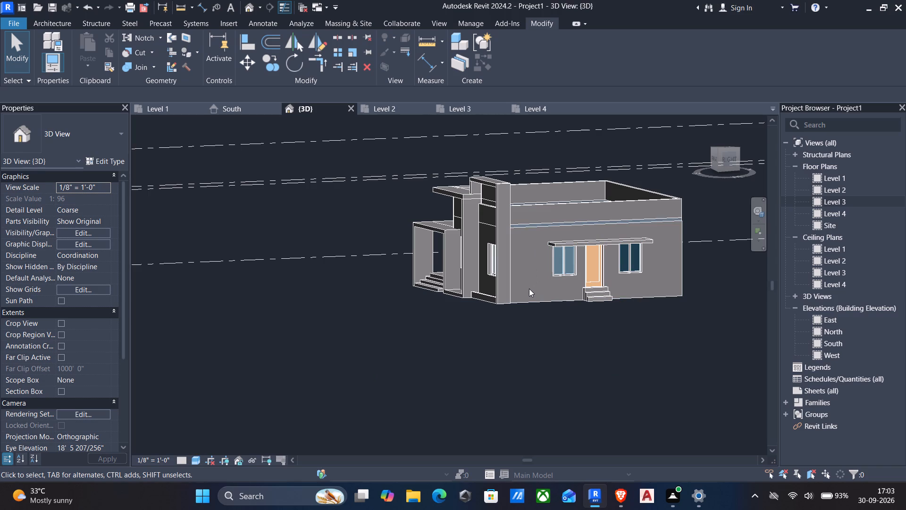
Start the Wall command and open the material choice for the structure layer of the Basic Wall 6" type.
{"action": "type", "text": "wa"}
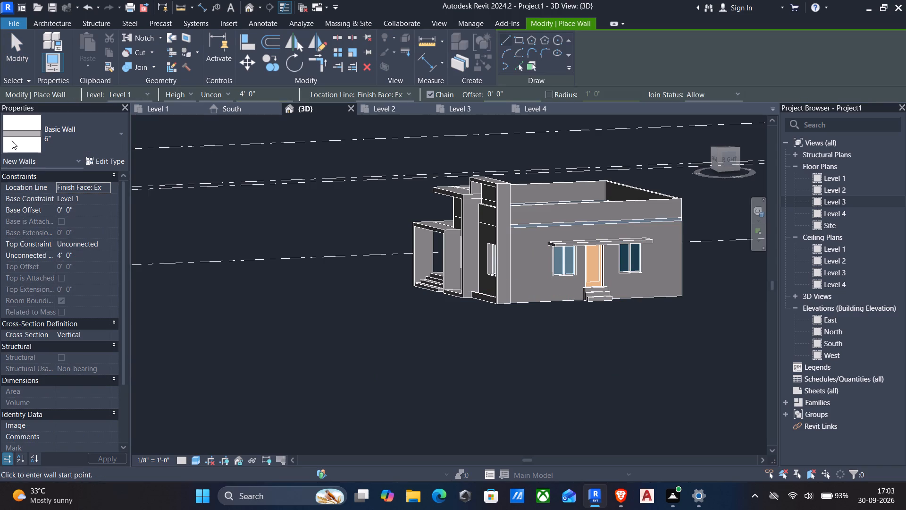
{"action": "left_click", "coordinate": [118, 130]}
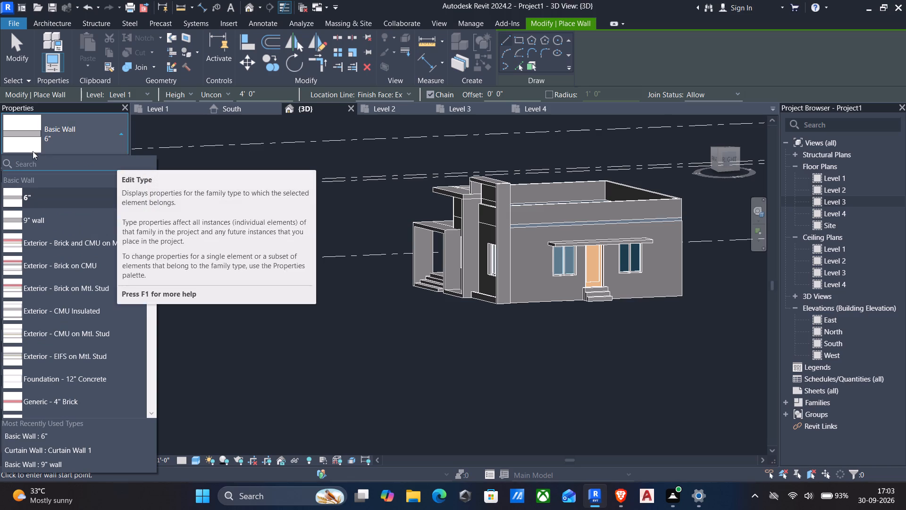
{"action": "left_click", "coordinate": [85, 151]}
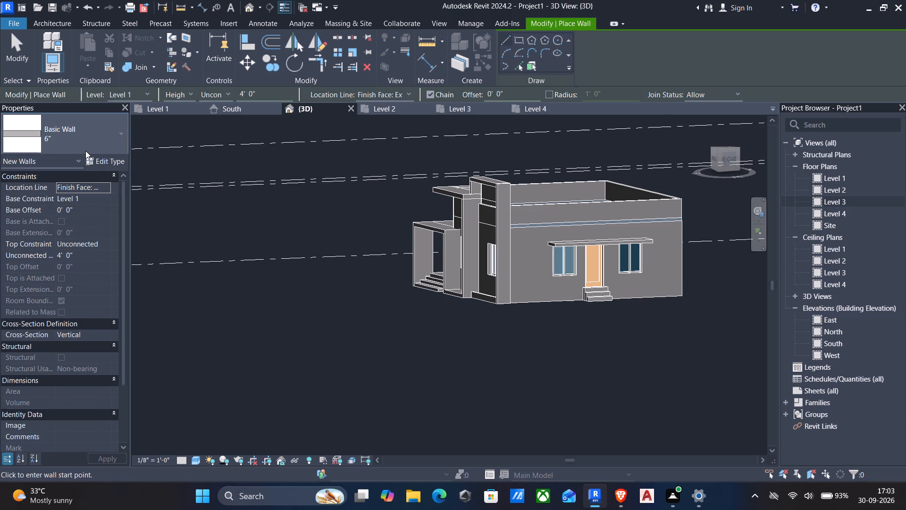
{"action": "left_click", "coordinate": [98, 157]}
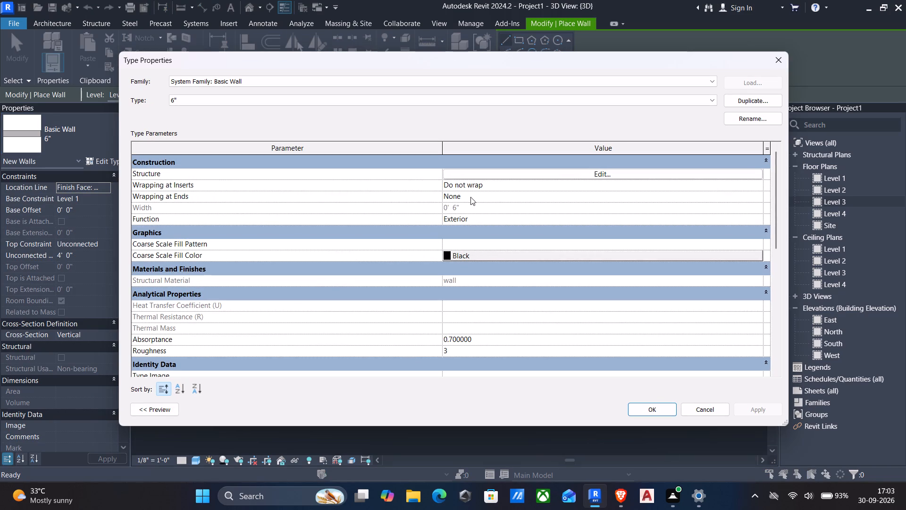
{"action": "left_click", "coordinate": [618, 176]}
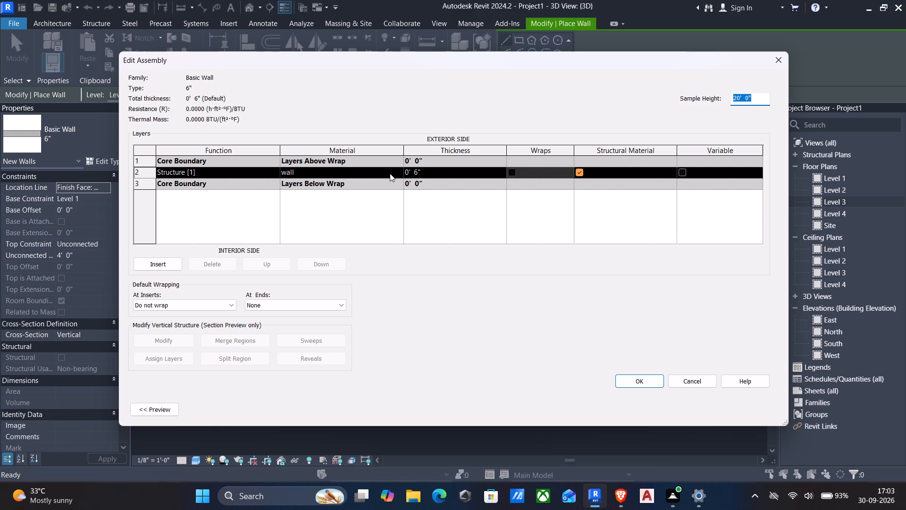
{"action": "left_click", "coordinate": [397, 172]}
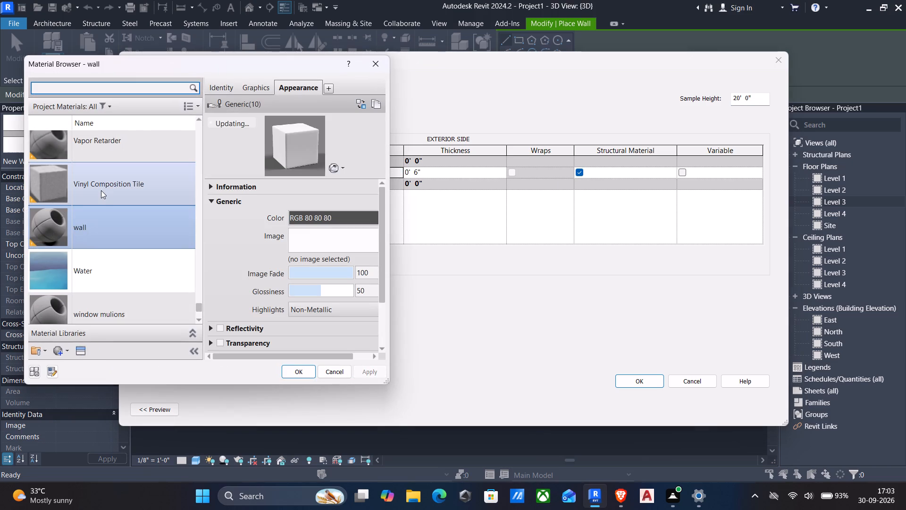
Assign Gypsum Wall Board to the structure layer of the Basic Wall 6" type and apply the type changes.
{"action": "scroll", "coordinate": [104, 194], "scroll_direction": "up", "scroll_amount": 11}
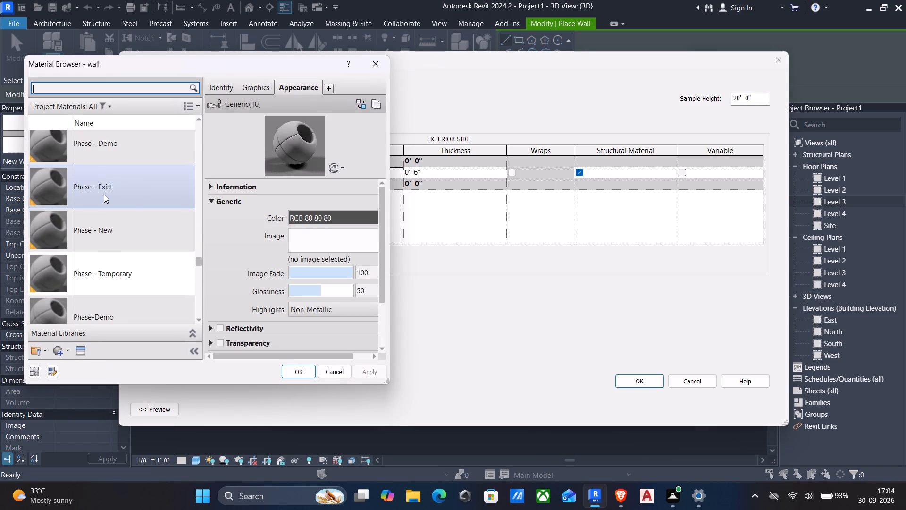
{"action": "scroll", "coordinate": [104, 195], "scroll_direction": "up", "scroll_amount": 14}
{"action": "scroll", "coordinate": [104, 195], "scroll_direction": "up", "scroll_amount": 15}
{"action": "scroll", "coordinate": [104, 195], "scroll_direction": "up", "scroll_amount": 8}
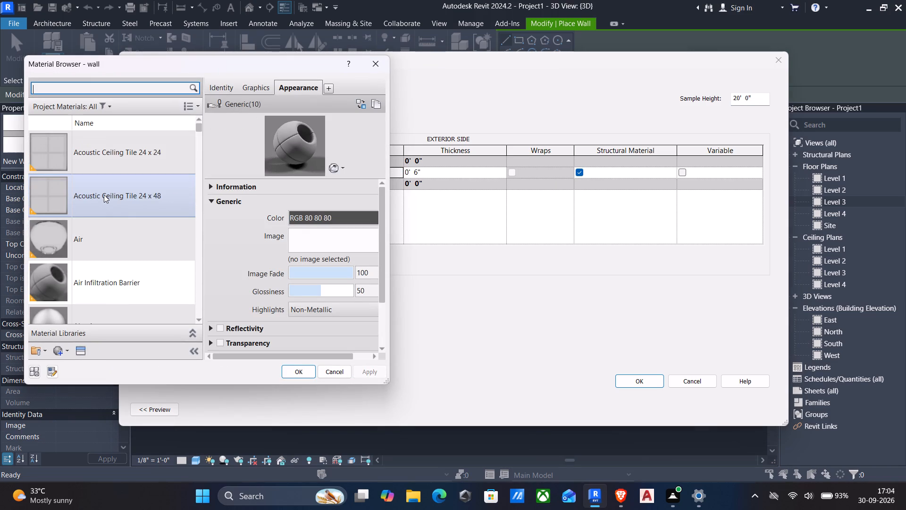
{"action": "scroll", "coordinate": [104, 195], "scroll_direction": "up", "scroll_amount": 7}
{"action": "scroll", "coordinate": [104, 195], "scroll_direction": "down", "scroll_amount": 7}
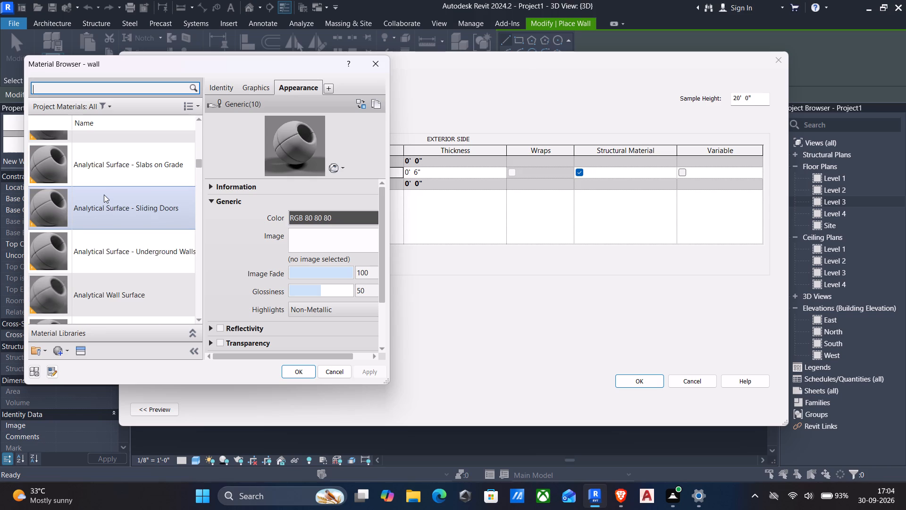
{"action": "scroll", "coordinate": [104, 195], "scroll_direction": "down", "scroll_amount": 4}
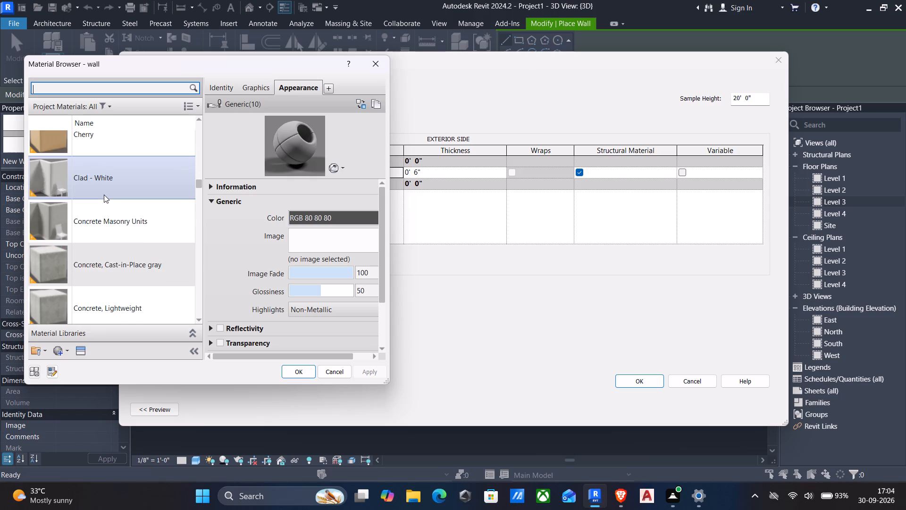
{"action": "scroll", "coordinate": [104, 195], "scroll_direction": "down", "scroll_amount": 7}
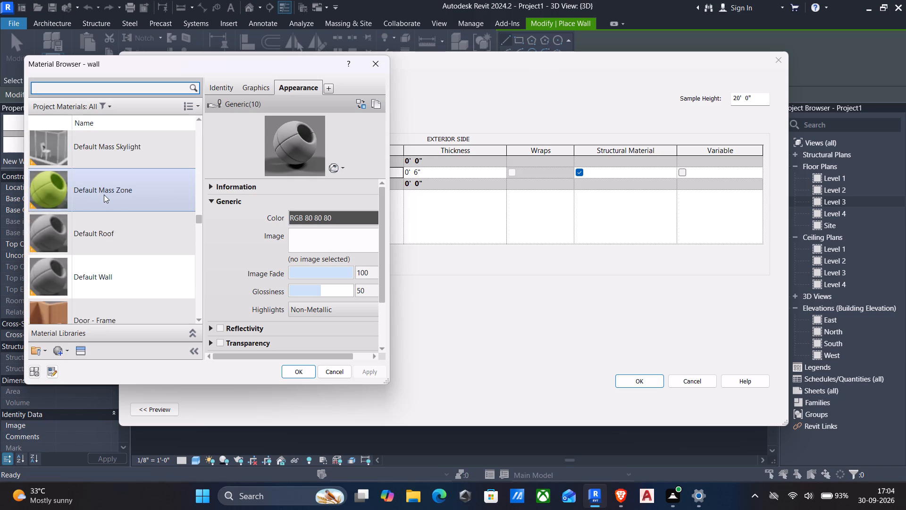
{"action": "scroll", "coordinate": [104, 195], "scroll_direction": "down", "scroll_amount": 5}
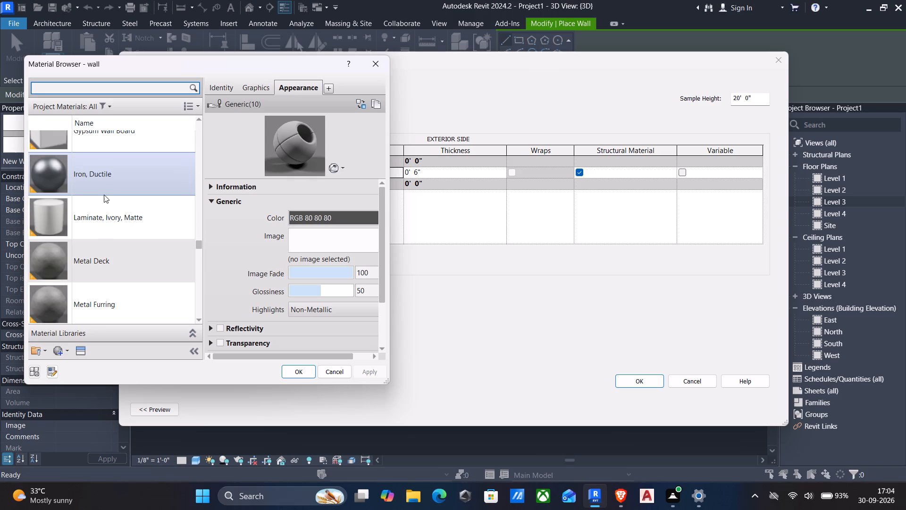
{"action": "scroll", "coordinate": [104, 195], "scroll_direction": "up", "scroll_amount": 1}
{"action": "left_click", "coordinate": [118, 245]}
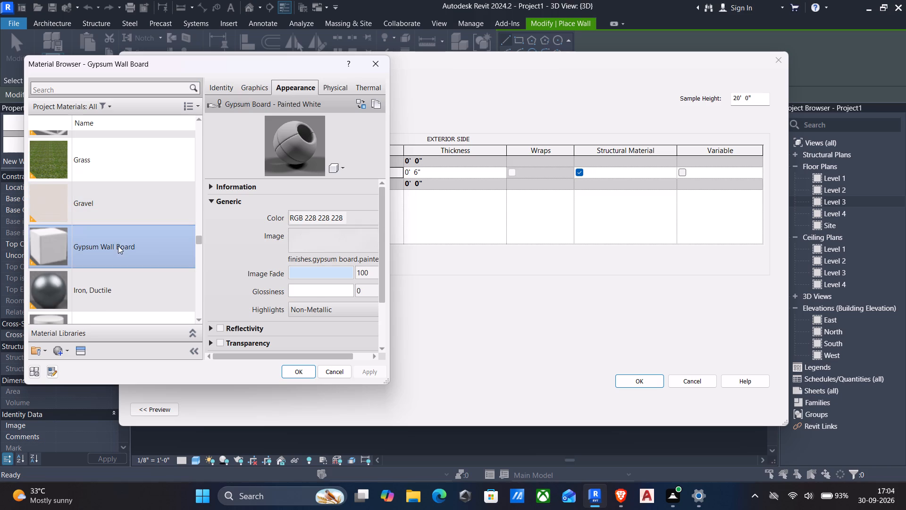
{"action": "left_click", "coordinate": [307, 369]}
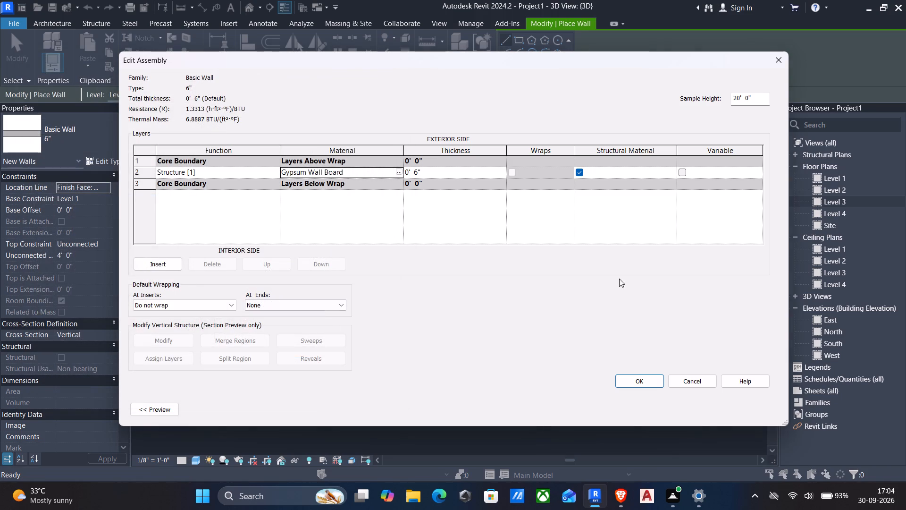
{"action": "left_click", "coordinate": [638, 383]}
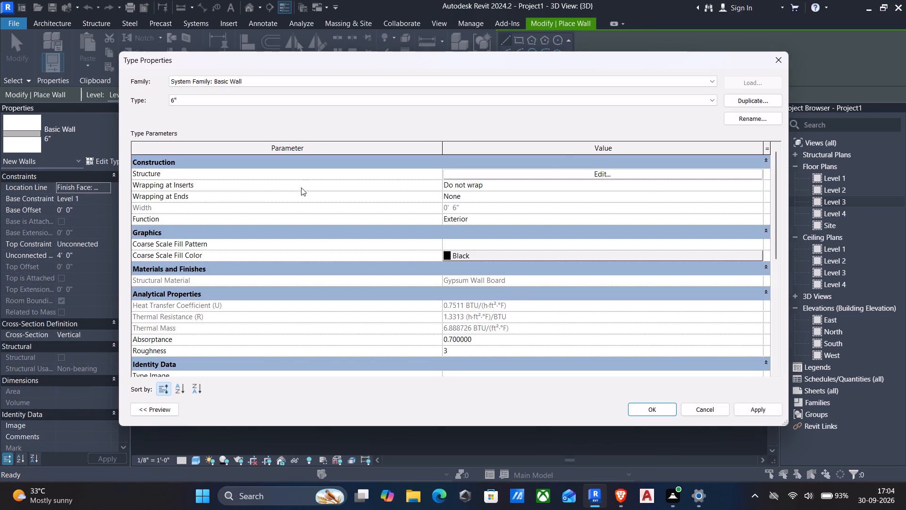
{"action": "left_click", "coordinate": [739, 413]}
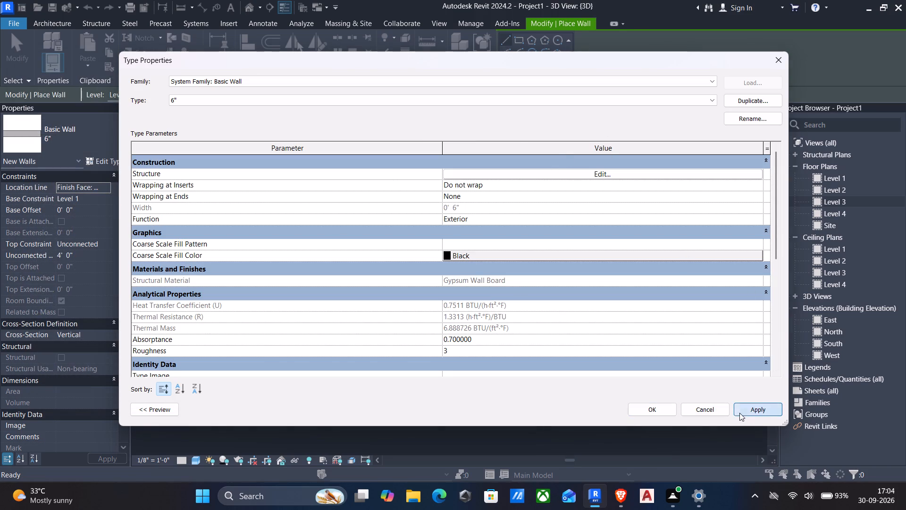
{"action": "left_click", "coordinate": [667, 410]}
Switch to the Basic Wall 9" wall type, assign Gypsum Wall Board to its structure layer, and apply the changes.
{"action": "left_click", "coordinate": [82, 134]}
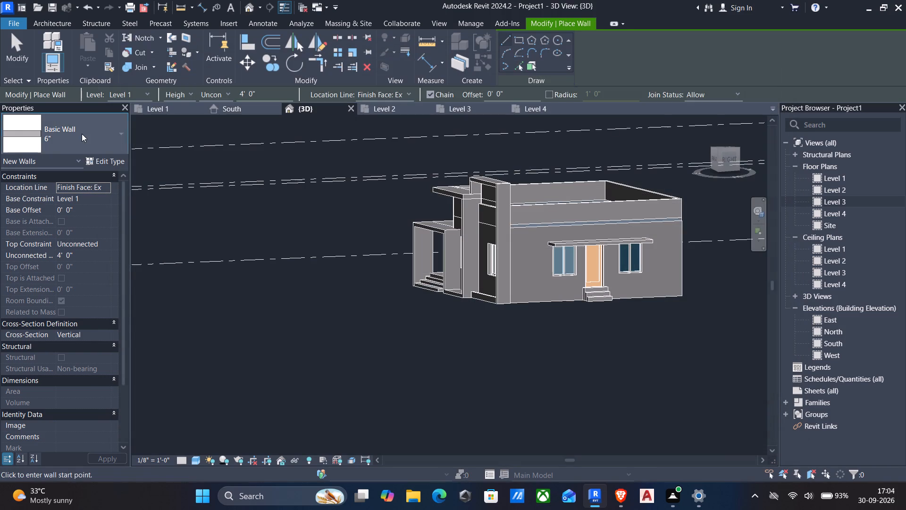
{"action": "scroll", "coordinate": [90, 213], "scroll_direction": "up", "scroll_amount": 4}
{"action": "left_click", "coordinate": [79, 216]}
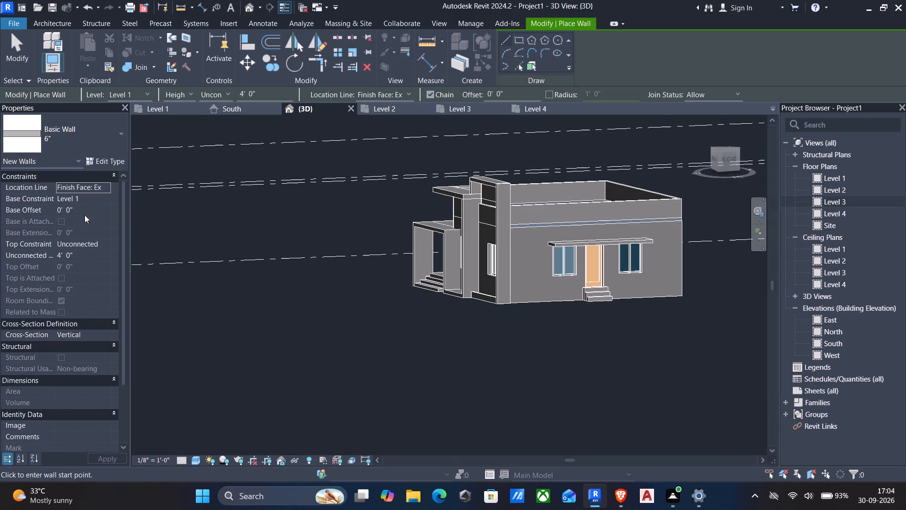
{"action": "left_click", "coordinate": [98, 166]}
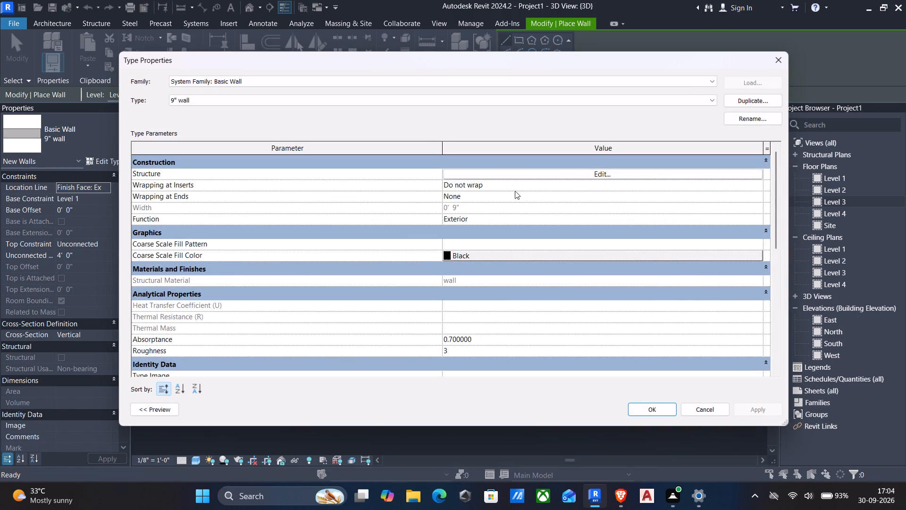
{"action": "left_click", "coordinate": [596, 174]}
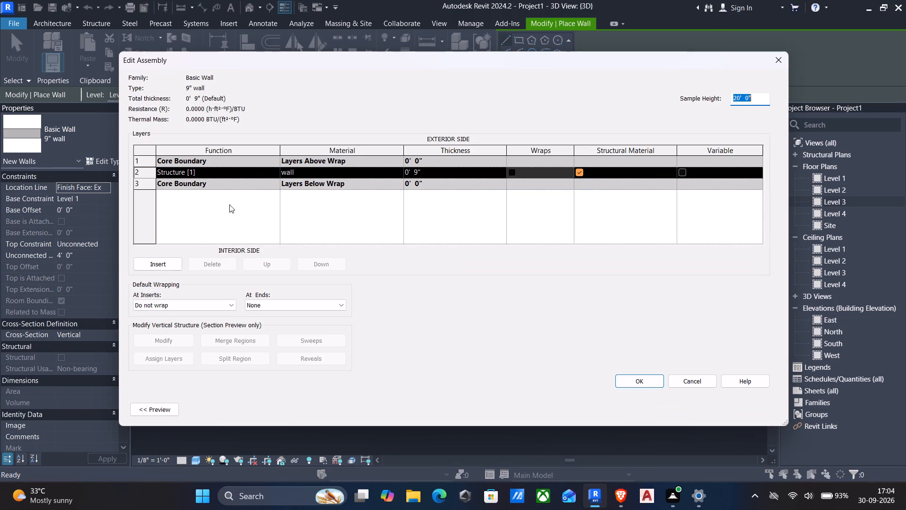
{"action": "left_click", "coordinate": [398, 172]}
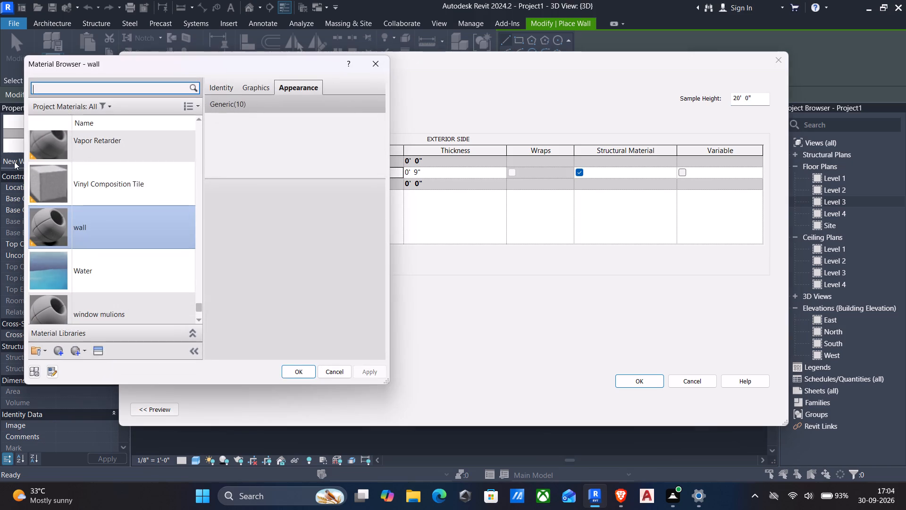
{"action": "scroll", "coordinate": [104, 204], "scroll_direction": "down", "scroll_amount": 9}
{"action": "scroll", "coordinate": [104, 204], "scroll_direction": "up", "scroll_amount": 4}
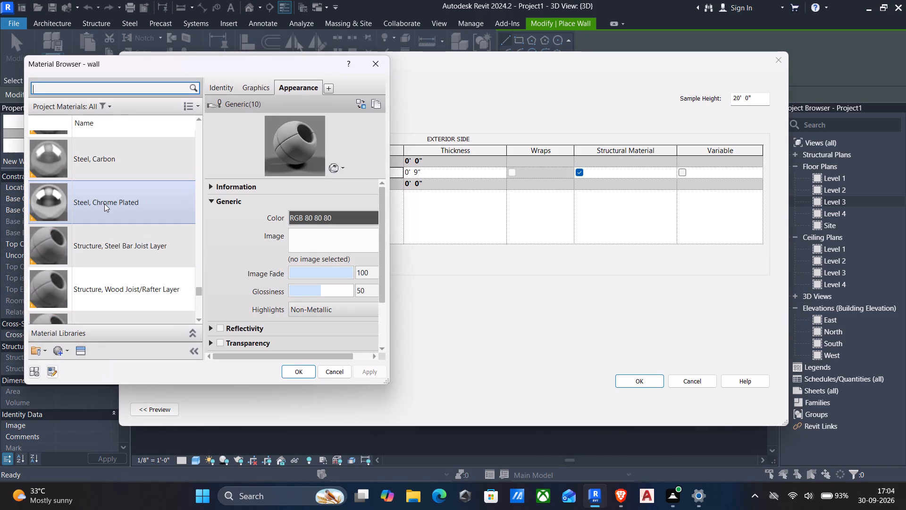
{"action": "scroll", "coordinate": [104, 204], "scroll_direction": "up", "scroll_amount": 9}
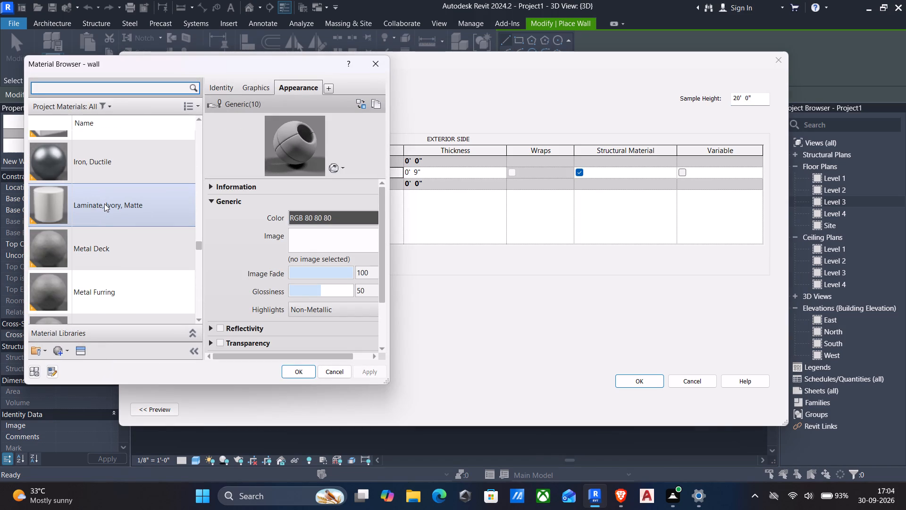
{"action": "scroll", "coordinate": [104, 204], "scroll_direction": "up", "scroll_amount": 3}
{"action": "scroll", "coordinate": [104, 204], "scroll_direction": "down", "scroll_amount": 2}
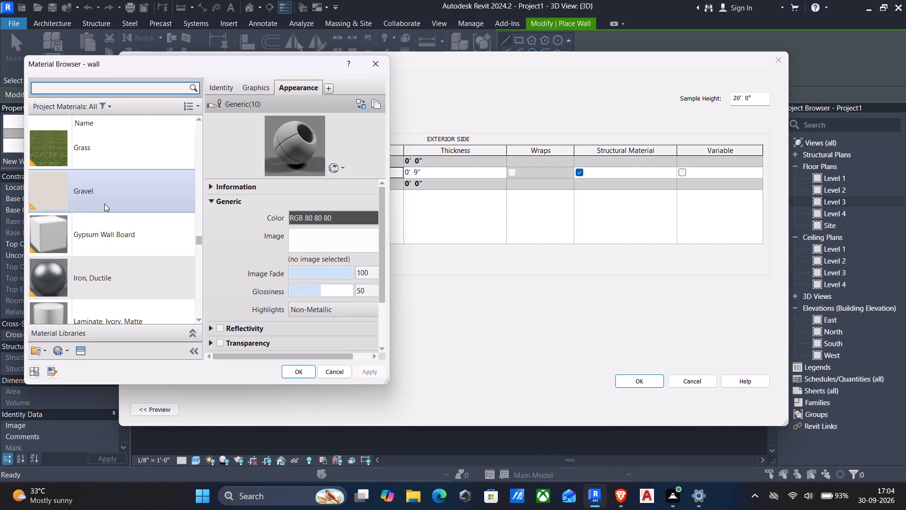
{"action": "left_click", "coordinate": [96, 240]}
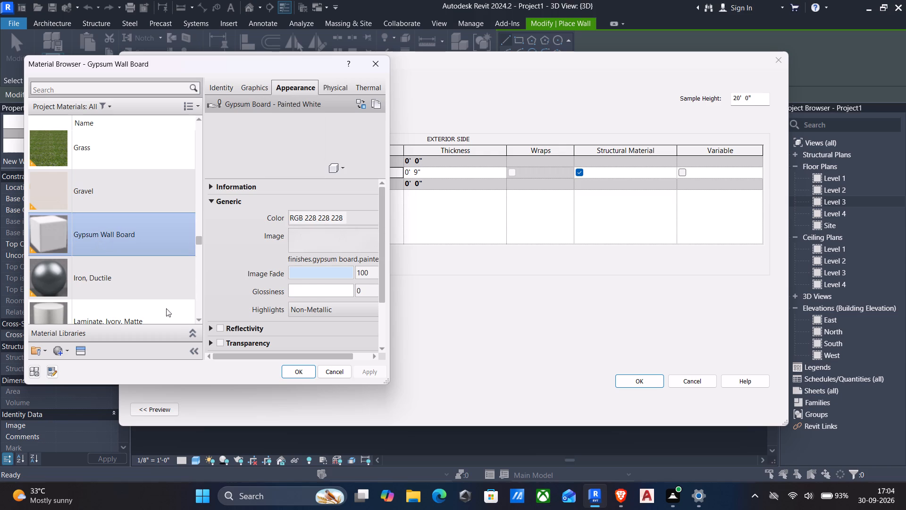
{"action": "left_click", "coordinate": [291, 374]}
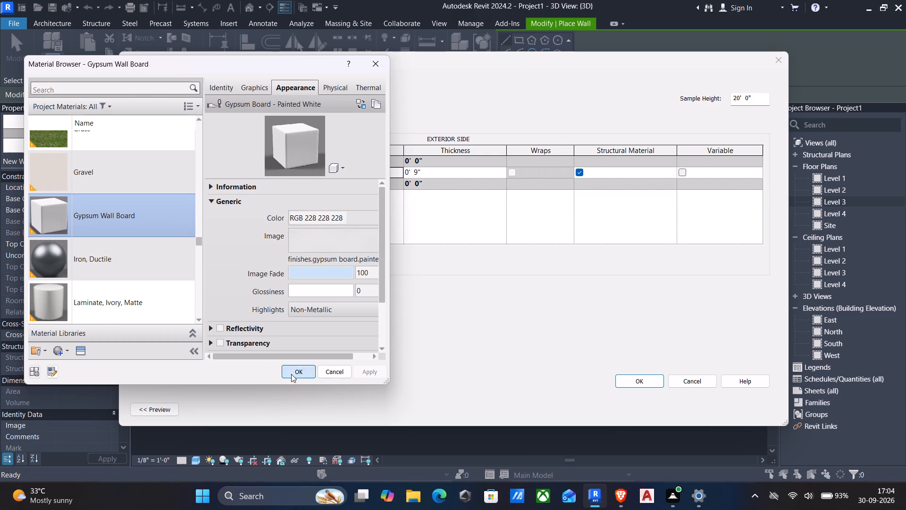
{"action": "left_click", "coordinate": [653, 381]}
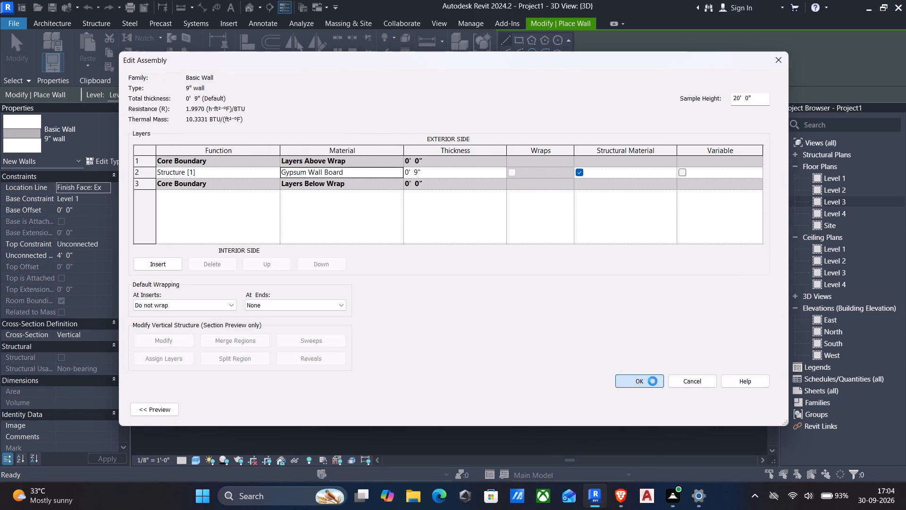
{"action": "left_click", "coordinate": [758, 412]}
{"action": "left_click", "coordinate": [661, 407]}
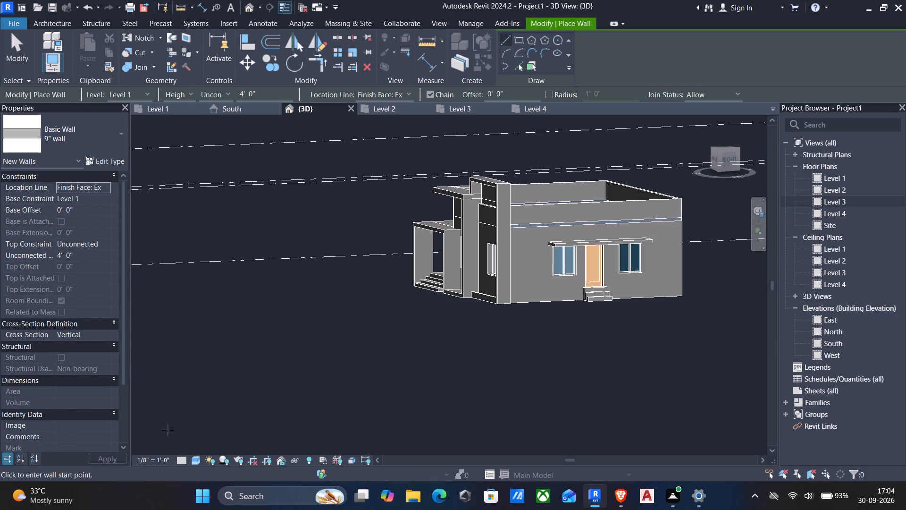
Show the 3D view in the Realistic visual style, examine the wall finishes around the front facade, and leave the Wall command.
{"action": "left_click", "coordinate": [196, 458]}
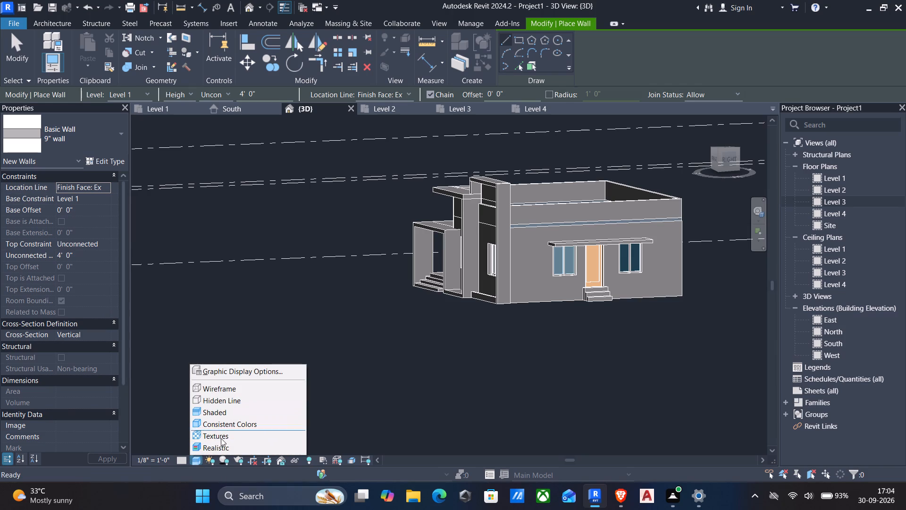
{"action": "left_click", "coordinate": [210, 447]}
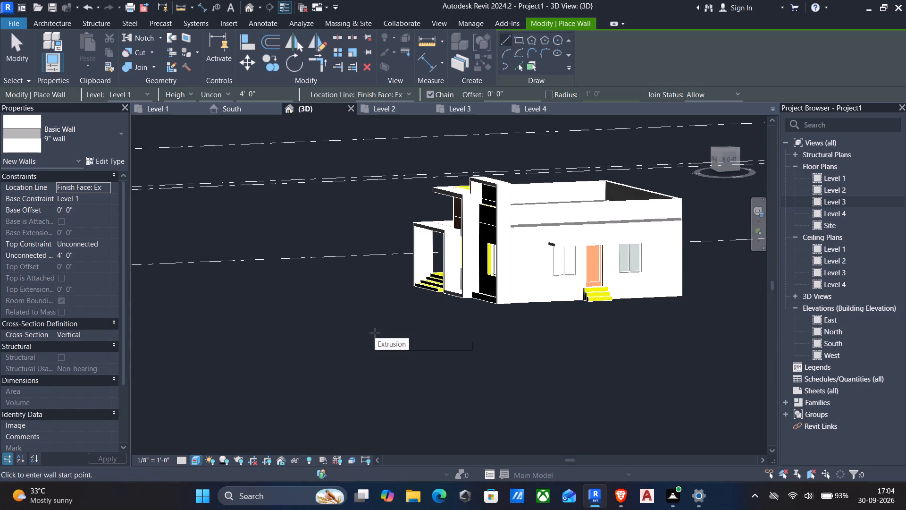
{"action": "middle_click_drag", "start_coordinate": [376, 333], "coordinate": [494, 323], "text": "shift"}
{"action": "scroll", "coordinate": [581, 358], "scroll_direction": "up", "scroll_amount": 4}
{"action": "middle_click_drag", "start_coordinate": [593, 347], "coordinate": [573, 353], "text": "shift"}
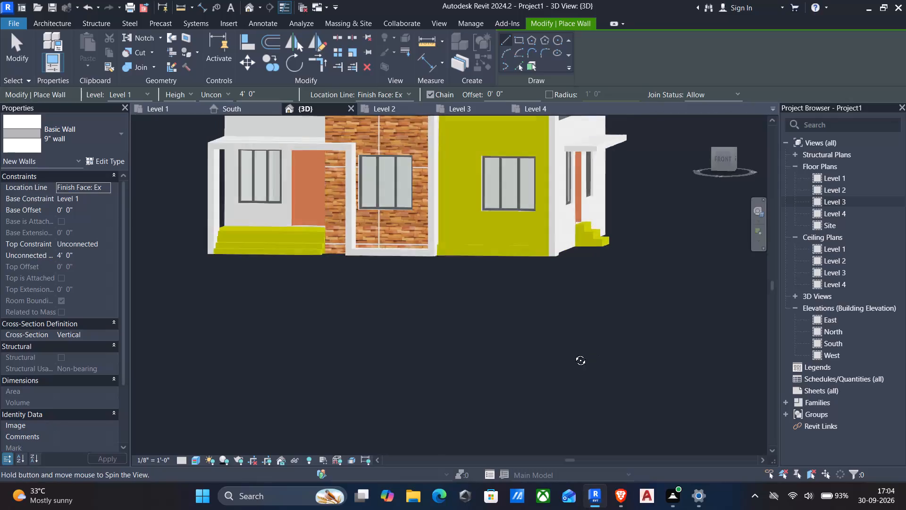
{"action": "middle_click_drag", "start_coordinate": [573, 353], "coordinate": [562, 355], "text": "shift"}
{"action": "scroll", "coordinate": [562, 355], "scroll_direction": "down", "scroll_amount": 3}
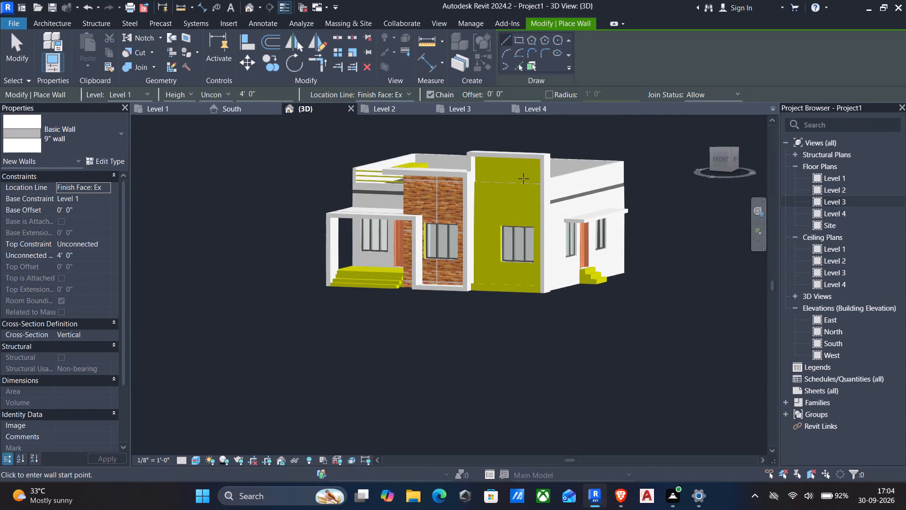
{"action": "key", "text": "Escape"}
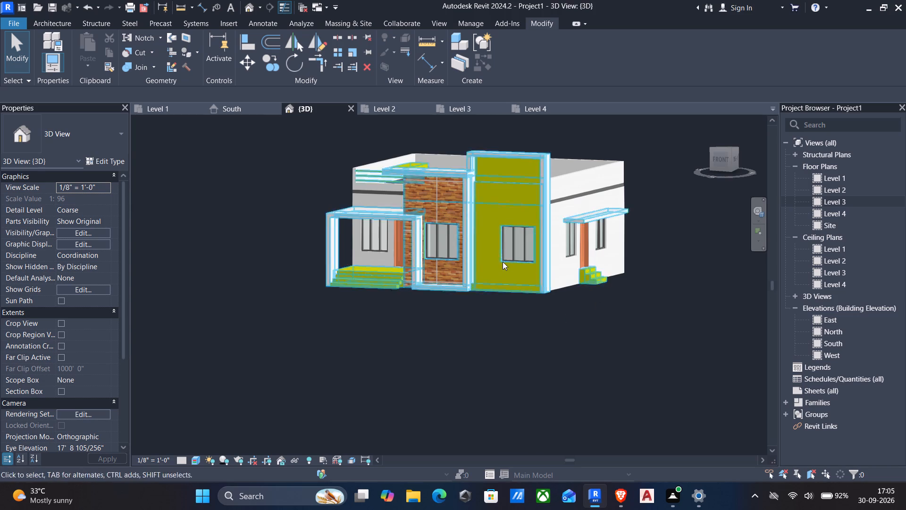
Edit the facade model in place and assign Gypsum Wall Board to the framed front panel around the window beside the brick facing.
{"action": "left_click", "coordinate": [547, 183]}
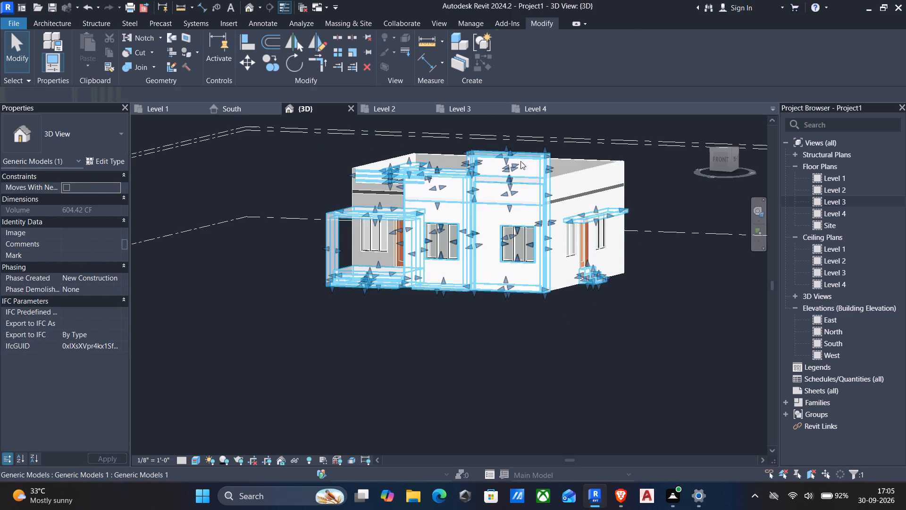
{"action": "left_click", "coordinate": [512, 61]}
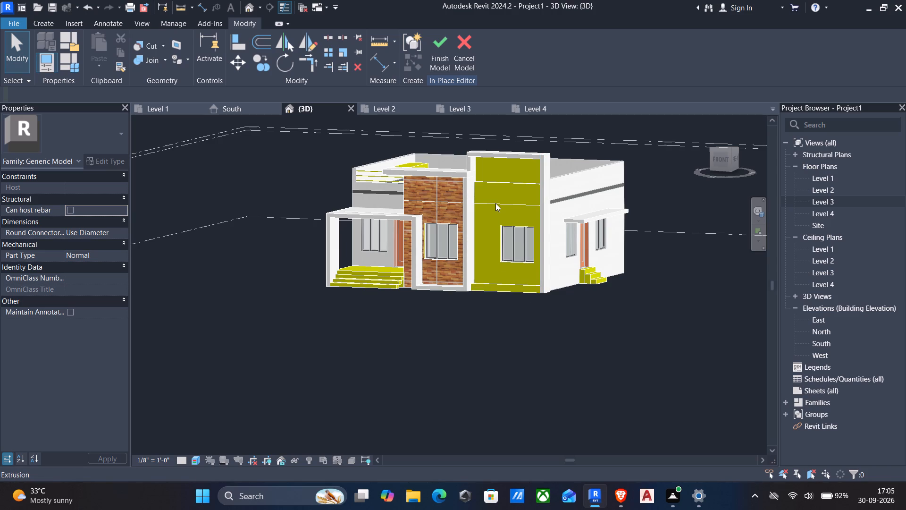
{"action": "left_click", "coordinate": [496, 183]}
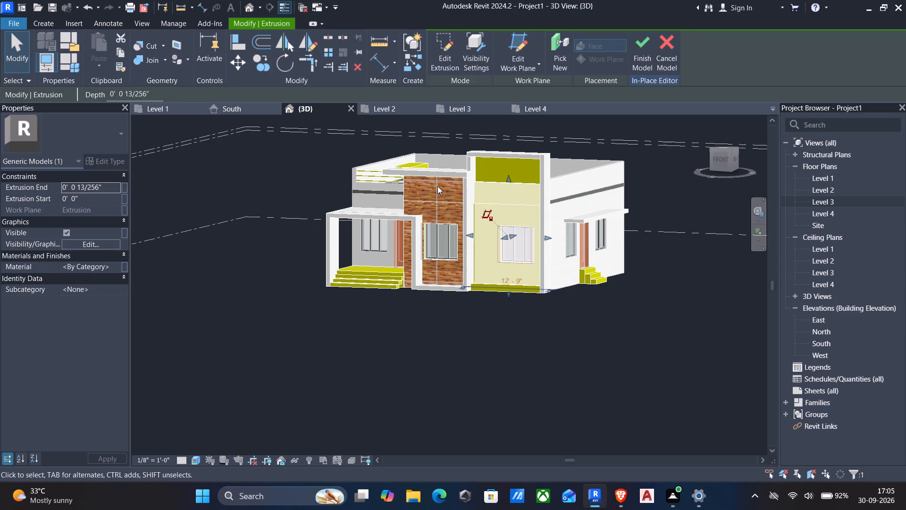
{"action": "left_click", "coordinate": [117, 269]}
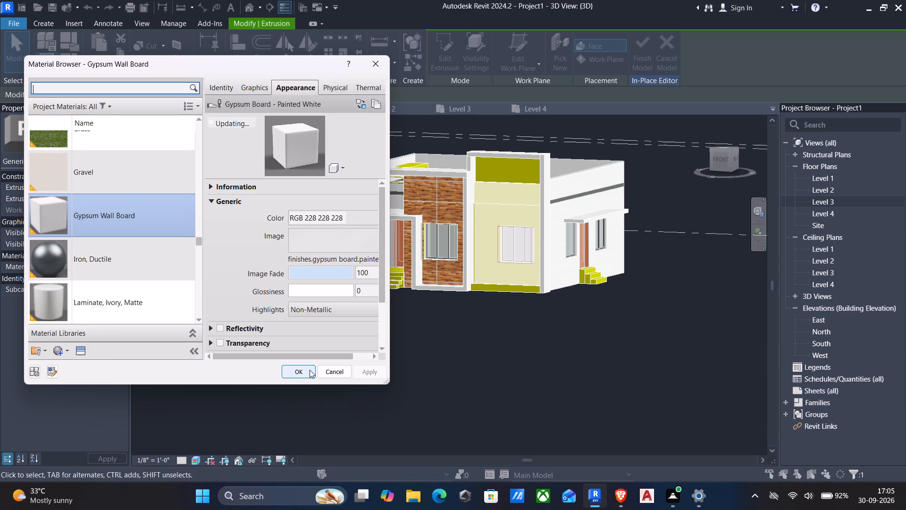
{"action": "left_click", "coordinate": [306, 372]}
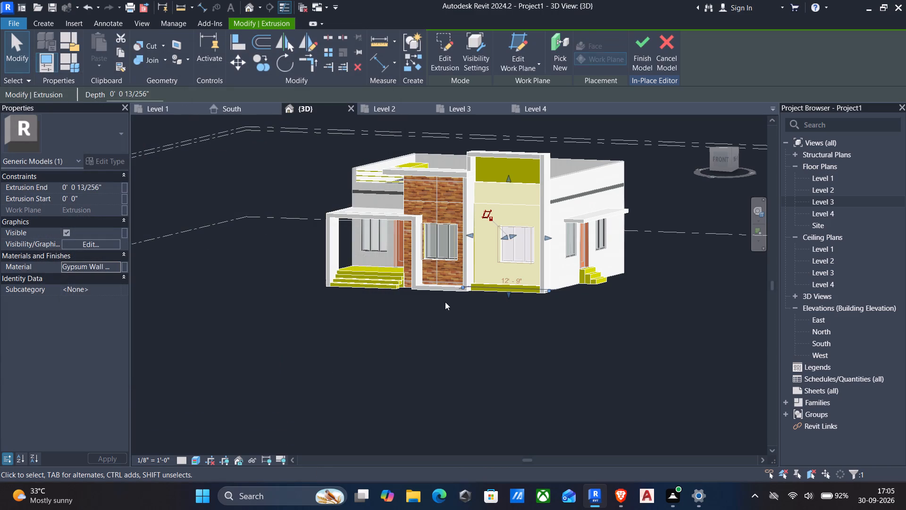
{"action": "key", "text": "Escape"}
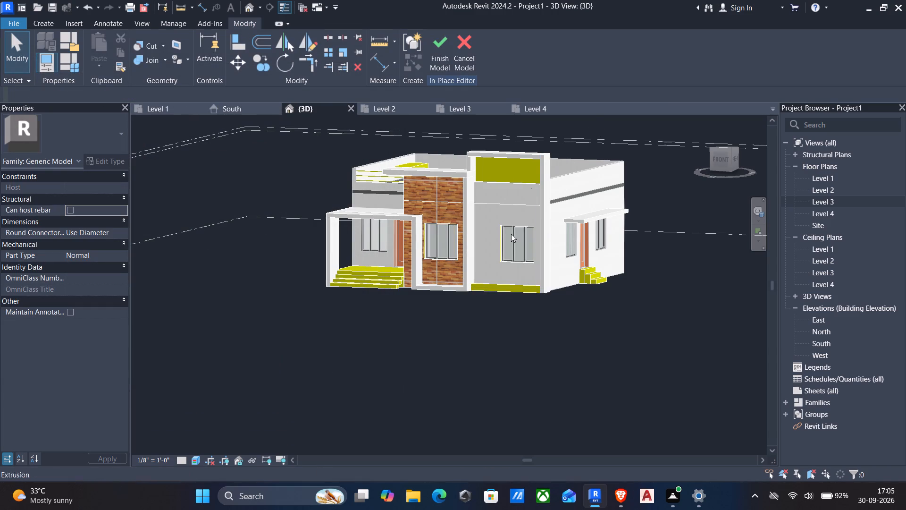
{"action": "scroll", "coordinate": [480, 225], "scroll_direction": "up", "scroll_amount": 4}
{"action": "scroll", "coordinate": [316, 262], "scroll_direction": "down", "scroll_amount": 2}
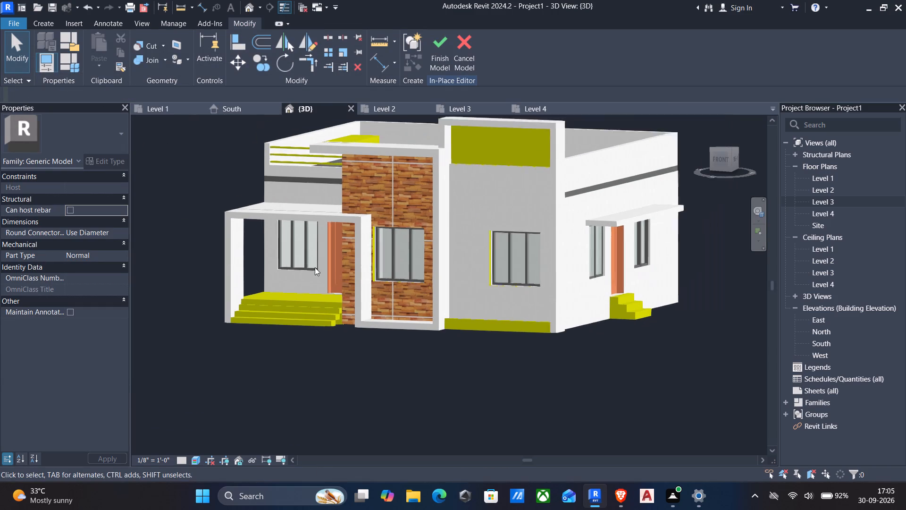
Assign the Damp-proofing material to the base strip extrusion below the window of the plain front panel.
{"action": "middle_click_drag", "start_coordinate": [336, 310], "coordinate": [455, 286], "text": "shift"}
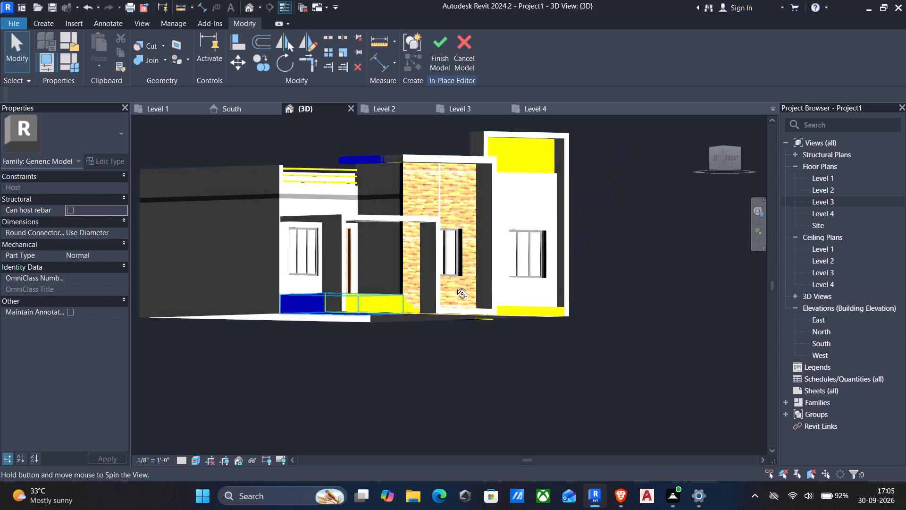
{"action": "middle_click_drag", "start_coordinate": [455, 286], "coordinate": [386, 300], "text": "shift"}
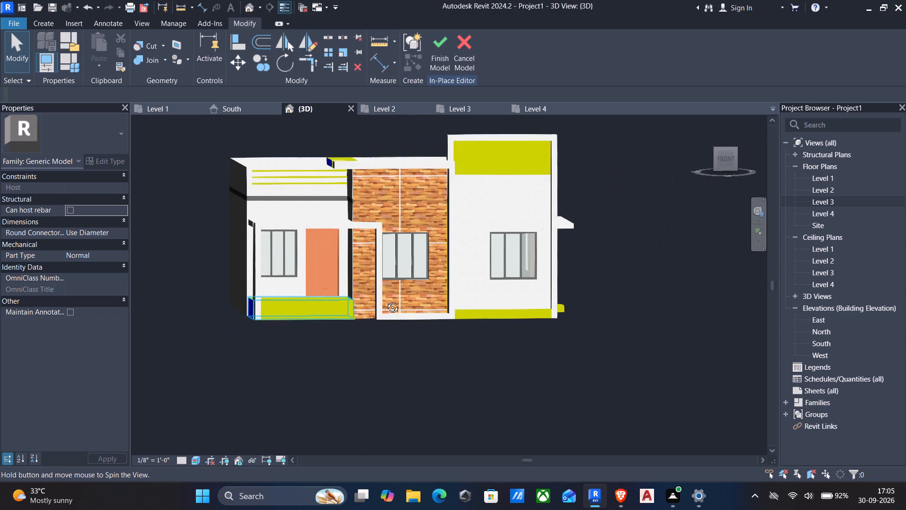
{"action": "middle_click_drag", "start_coordinate": [386, 300], "coordinate": [264, 309], "text": "shift"}
{"action": "left_click", "coordinate": [417, 312]}
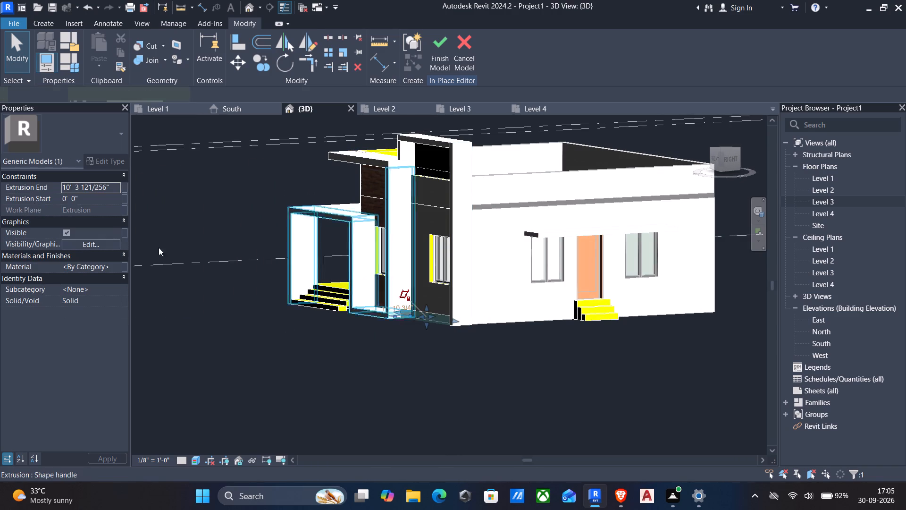
{"action": "left_click", "coordinate": [114, 263]}
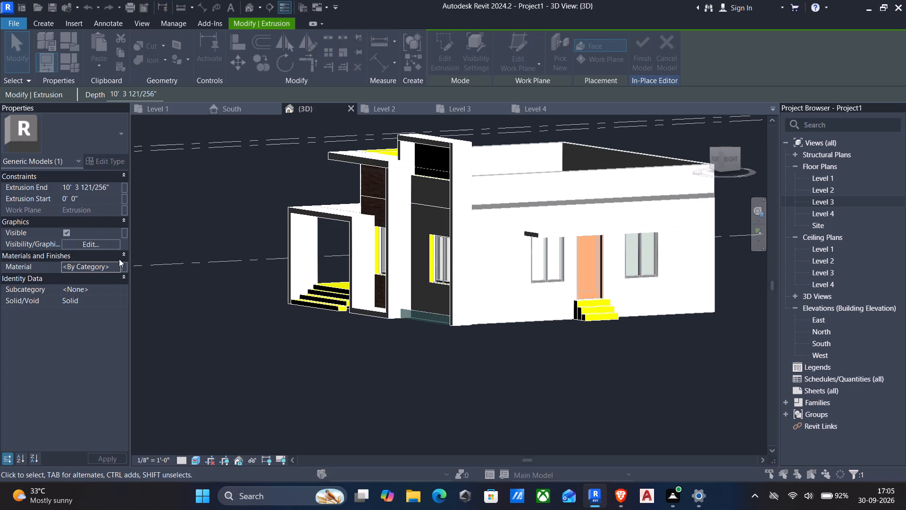
{"action": "scroll", "coordinate": [110, 240], "scroll_direction": "up", "scroll_amount": 17}
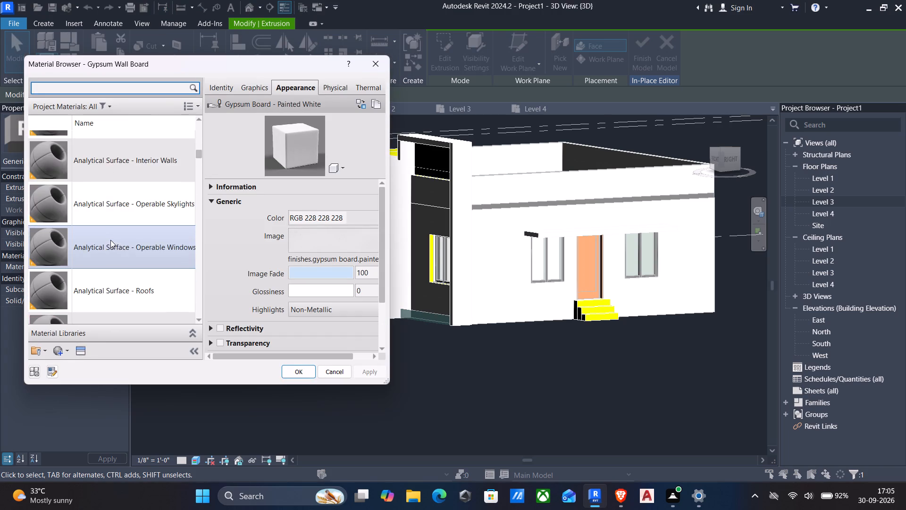
{"action": "scroll", "coordinate": [110, 240], "scroll_direction": "up", "scroll_amount": 15}
{"action": "scroll", "coordinate": [110, 240], "scroll_direction": "down", "scroll_amount": 9}
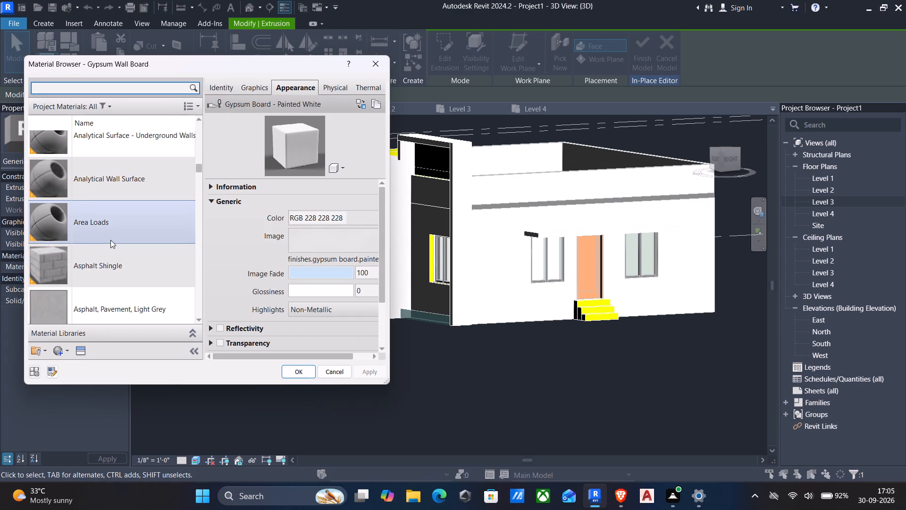
{"action": "scroll", "coordinate": [110, 240], "scroll_direction": "down", "scroll_amount": 6}
{"action": "scroll", "coordinate": [110, 240], "scroll_direction": "up", "scroll_amount": 2}
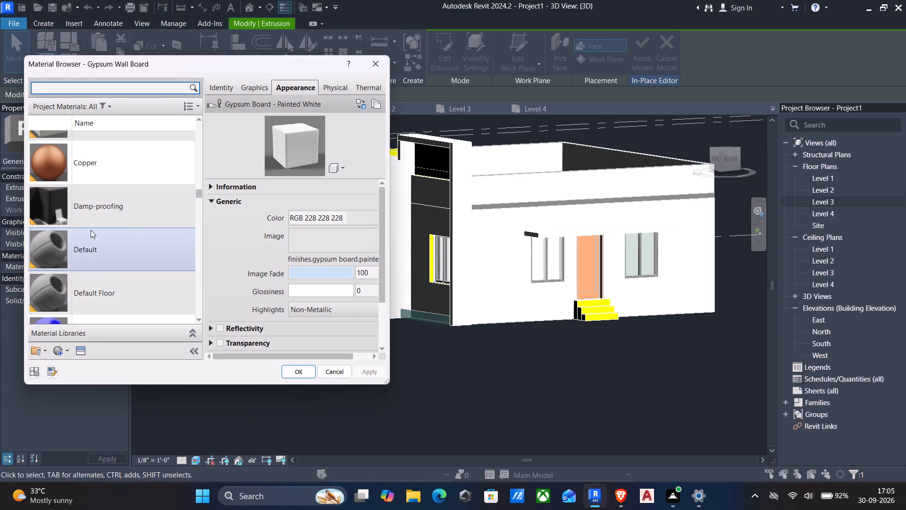
{"action": "left_click", "coordinate": [127, 209]}
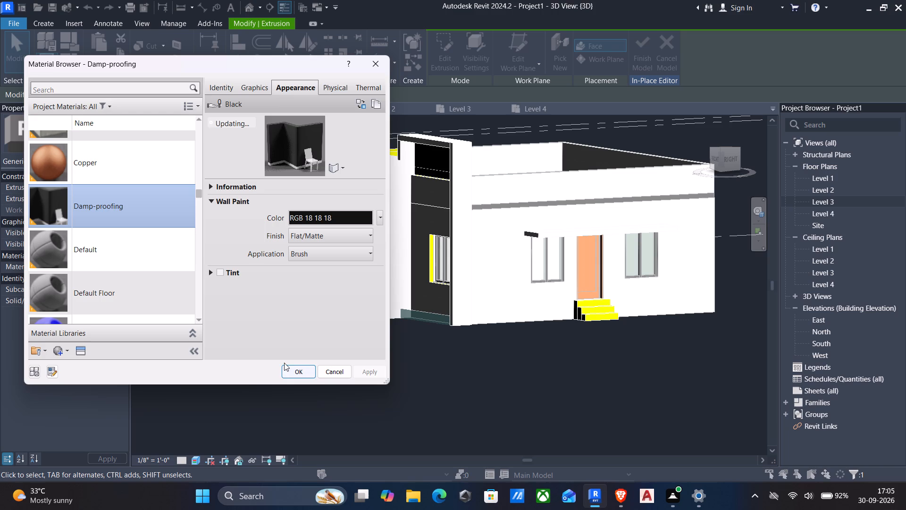
{"action": "left_click", "coordinate": [294, 370]}
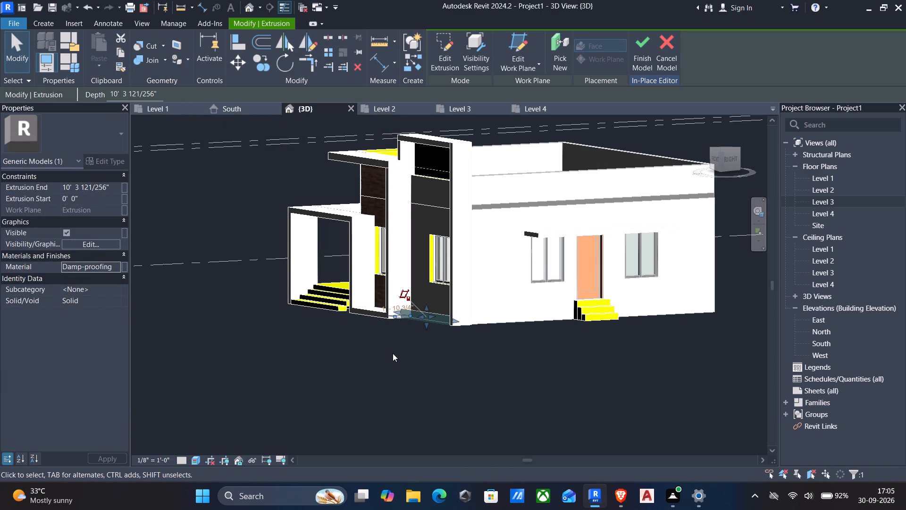
{"action": "key", "text": "Escape"}
Assign the Damp-proofing material to the horizontal bars in the parapet opening above the porch.
{"action": "middle_click_drag", "start_coordinate": [357, 343], "coordinate": [372, 340], "text": "shift"}
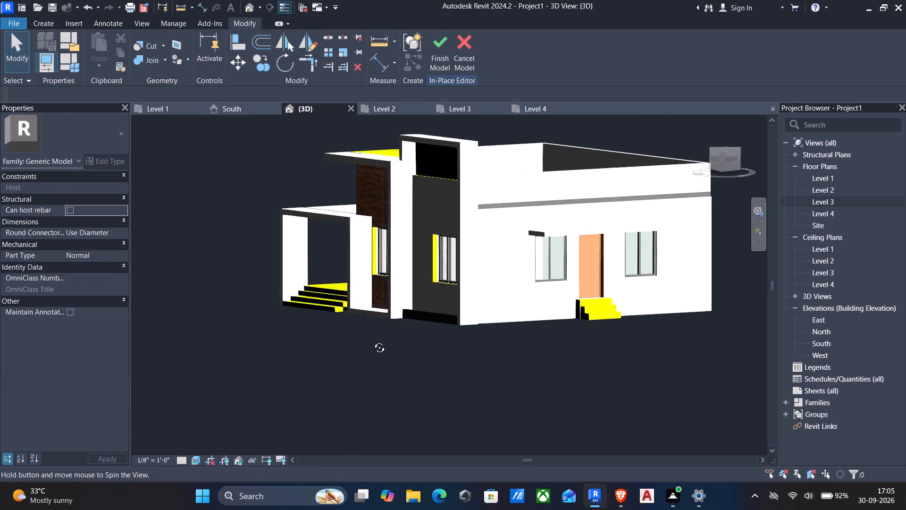
{"action": "middle_click_drag", "start_coordinate": [372, 340], "coordinate": [422, 334], "text": "shift"}
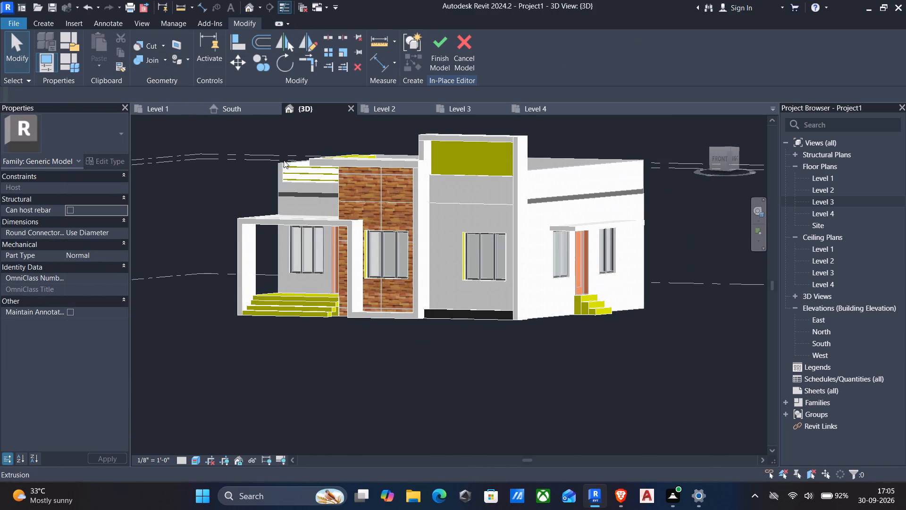
{"action": "left_click", "coordinate": [292, 168]}
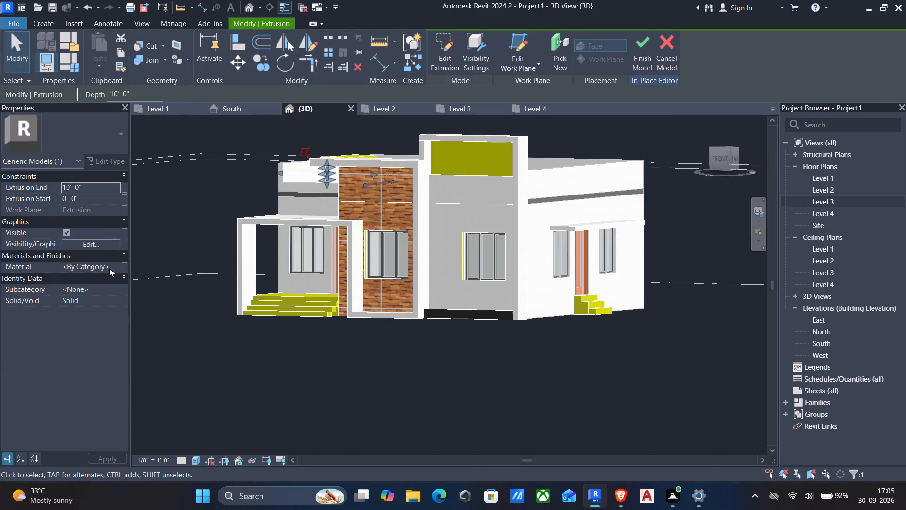
{"action": "left_click", "coordinate": [112, 267]}
{"action": "left_click", "coordinate": [118, 266]}
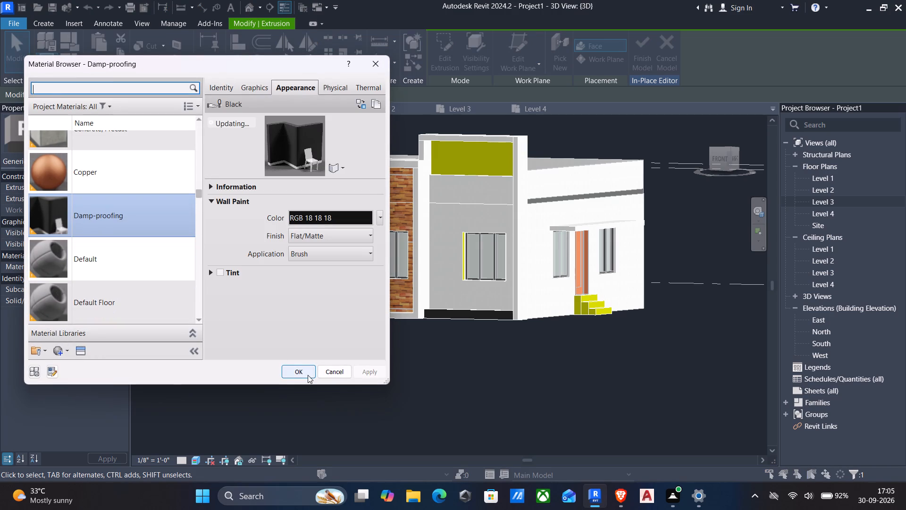
{"action": "left_click", "coordinate": [301, 374]}
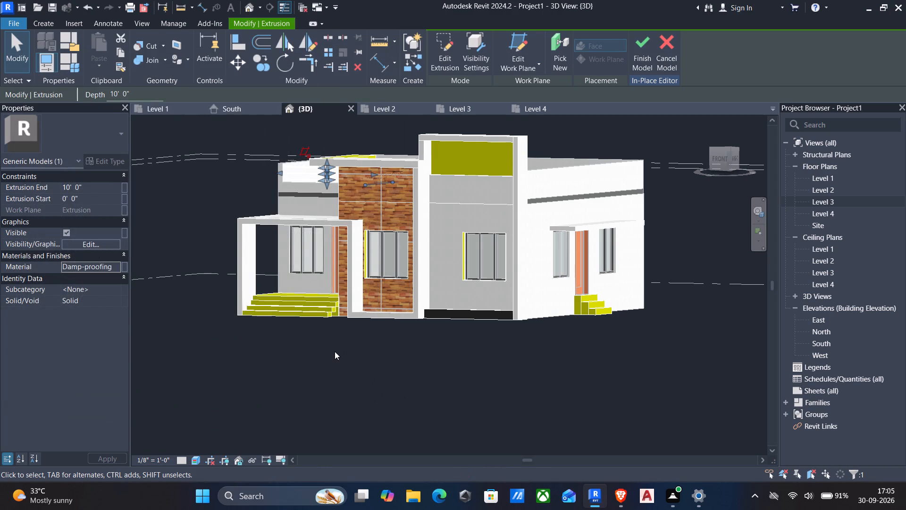
{"action": "key", "text": "Escape"}
Assign Gypsum Wall Board to the small roof-edge slab adjoining the canopy above the brick facing, and finish the in-place model.
{"action": "middle_click_drag", "start_coordinate": [310, 364], "coordinate": [370, 356], "text": "shift"}
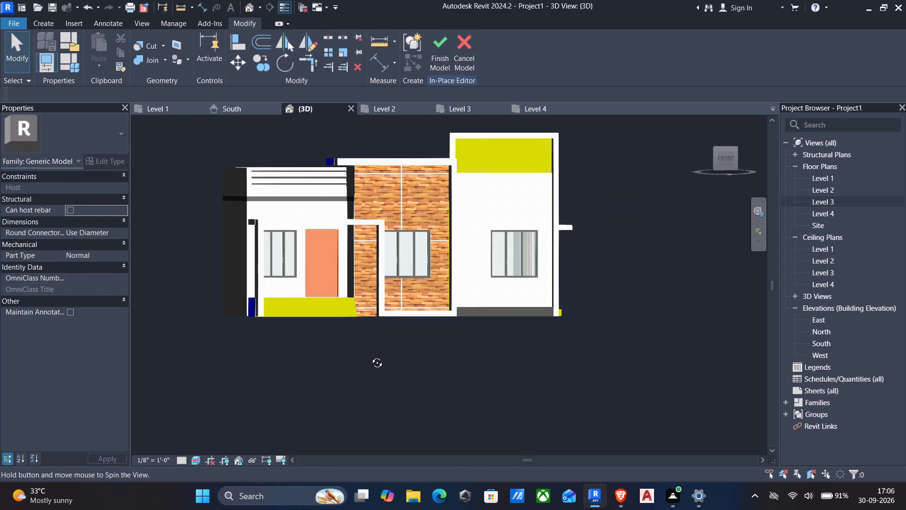
{"action": "middle_click_drag", "start_coordinate": [370, 356], "coordinate": [376, 369], "text": "shift"}
{"action": "middle_click_drag", "start_coordinate": [376, 369], "coordinate": [456, 373], "text": "shift"}
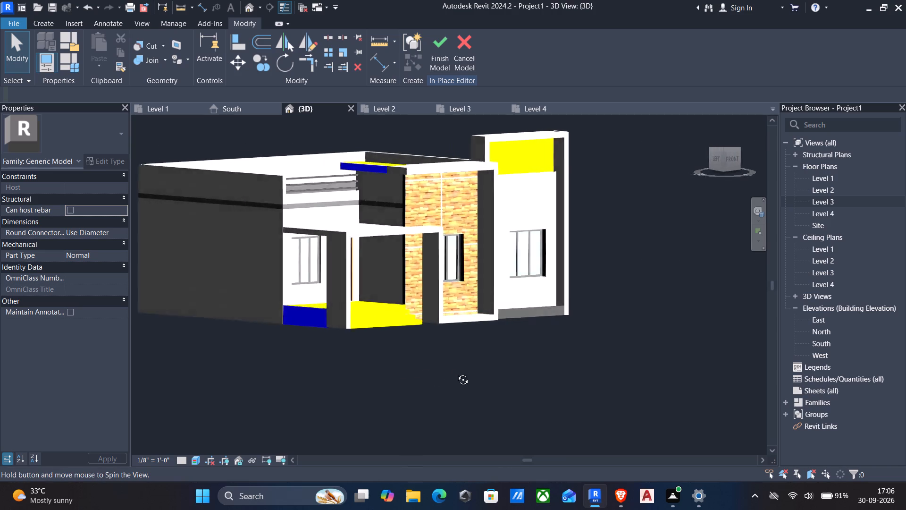
{"action": "middle_click_drag", "start_coordinate": [456, 373], "coordinate": [470, 421], "text": "shift"}
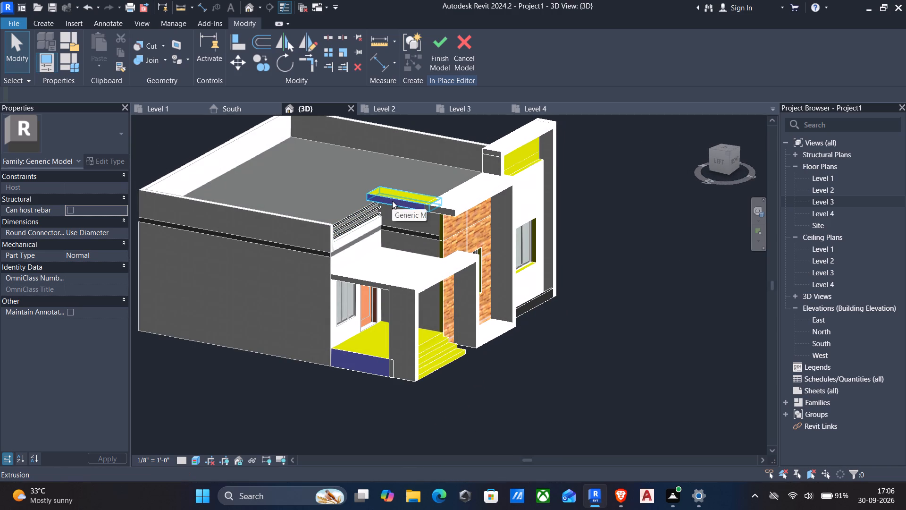
{"action": "left_click", "coordinate": [393, 201]}
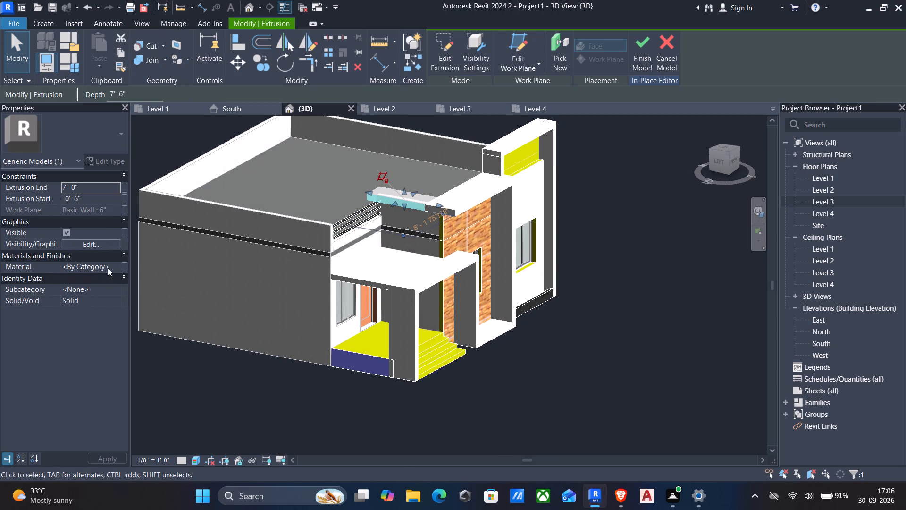
{"action": "left_click", "coordinate": [111, 268]}
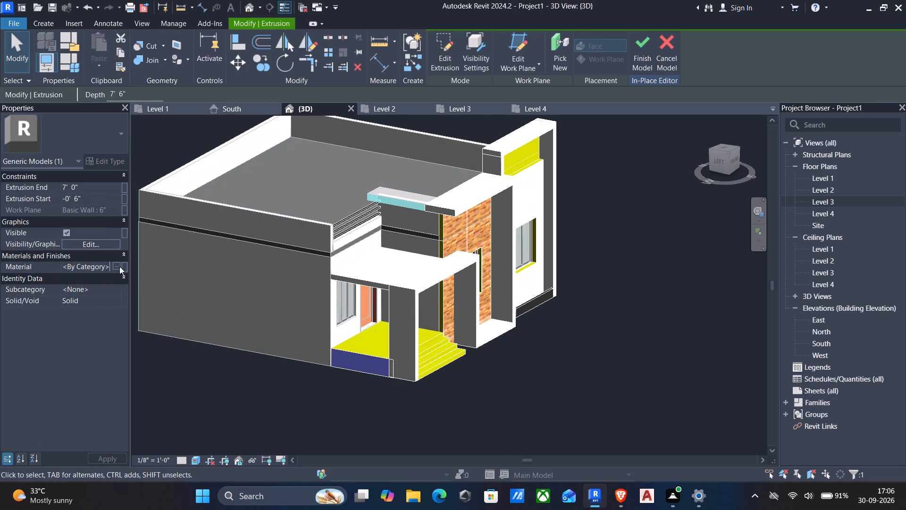
{"action": "left_click", "coordinate": [119, 266]}
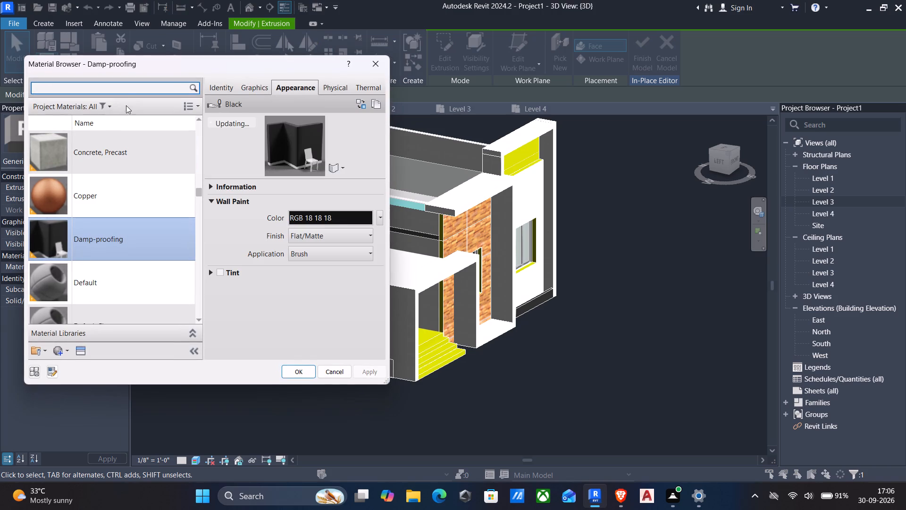
{"action": "left_click", "coordinate": [124, 90]}
{"action": "type", "text": "gyp"}
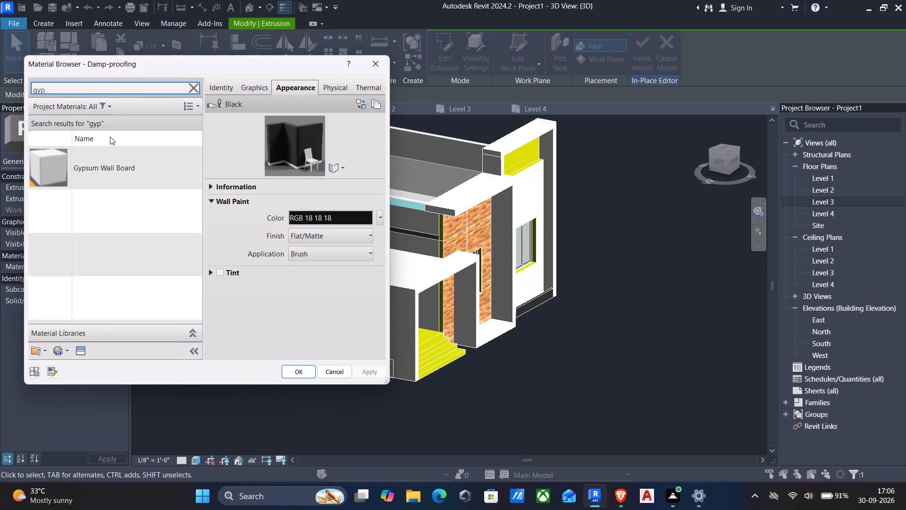
{"action": "left_click", "coordinate": [116, 171]}
{"action": "left_click", "coordinate": [301, 371]}
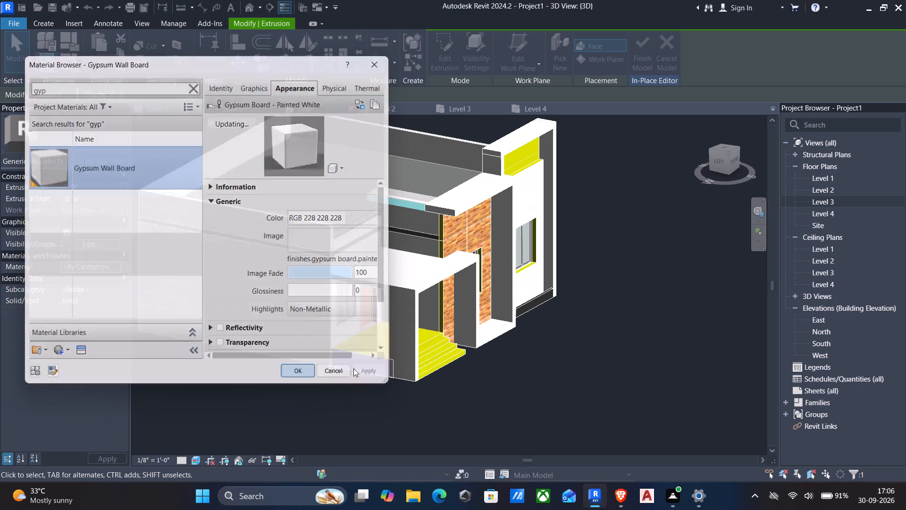
{"action": "key", "text": "Escape"}
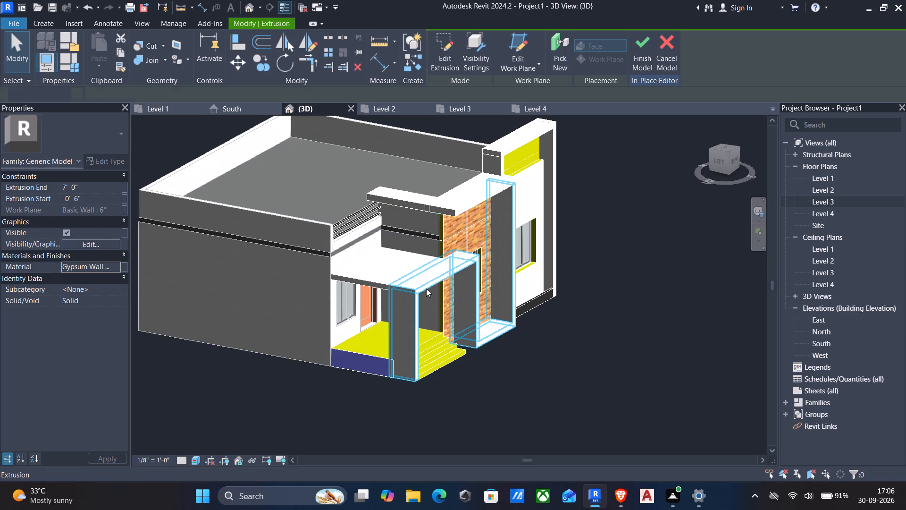
{"action": "left_click", "coordinate": [331, 252]}
{"action": "left_click", "coordinate": [430, 56]}
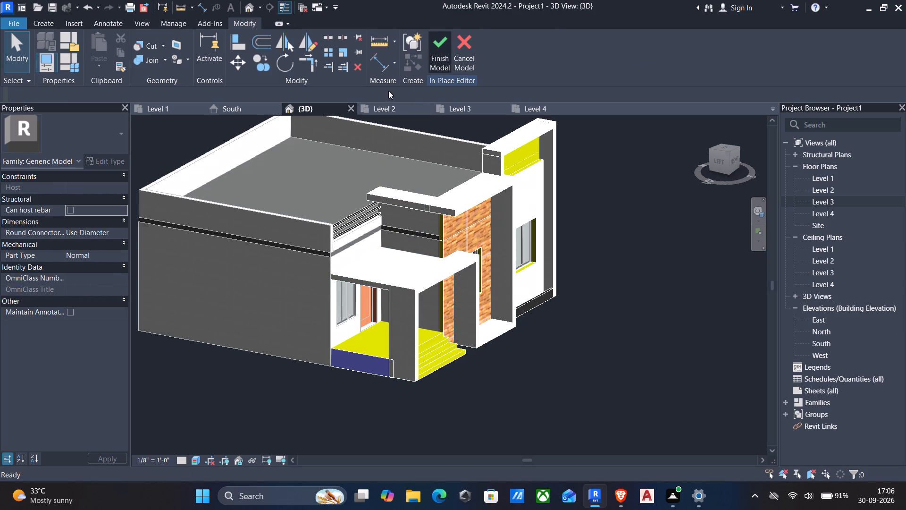
Assign Gypsum Wall Board to the structure layer of the Basic Roof 6" type and apply the type changes.
{"action": "left_click", "coordinate": [336, 254]}
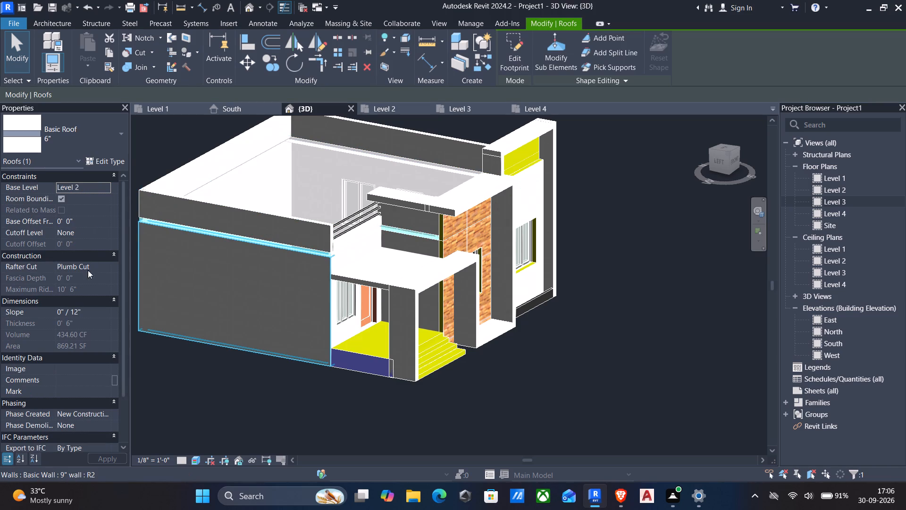
{"action": "left_click", "coordinate": [103, 161]}
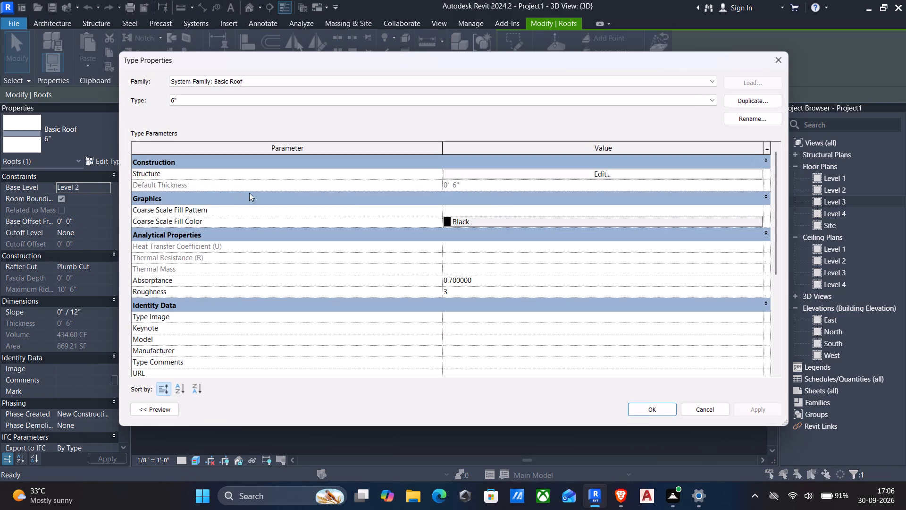
{"action": "left_click", "coordinate": [612, 170]}
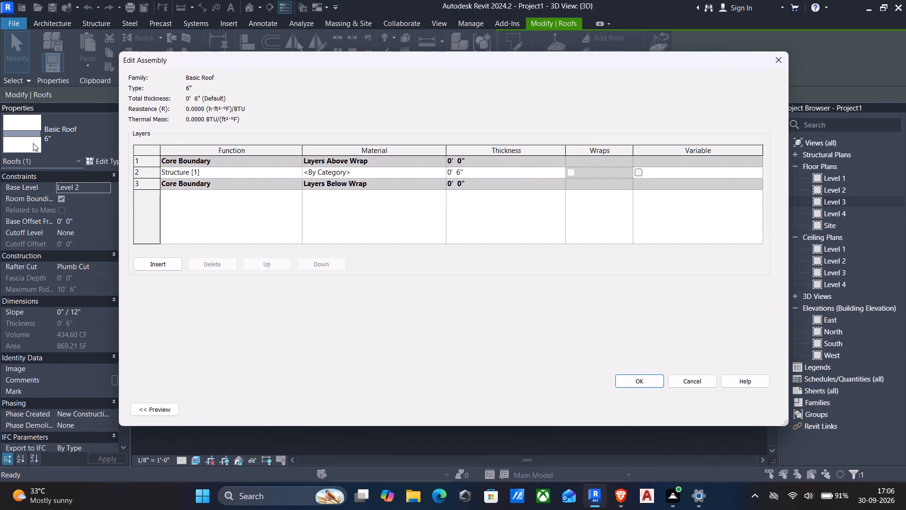
{"action": "left_click", "coordinate": [434, 172]}
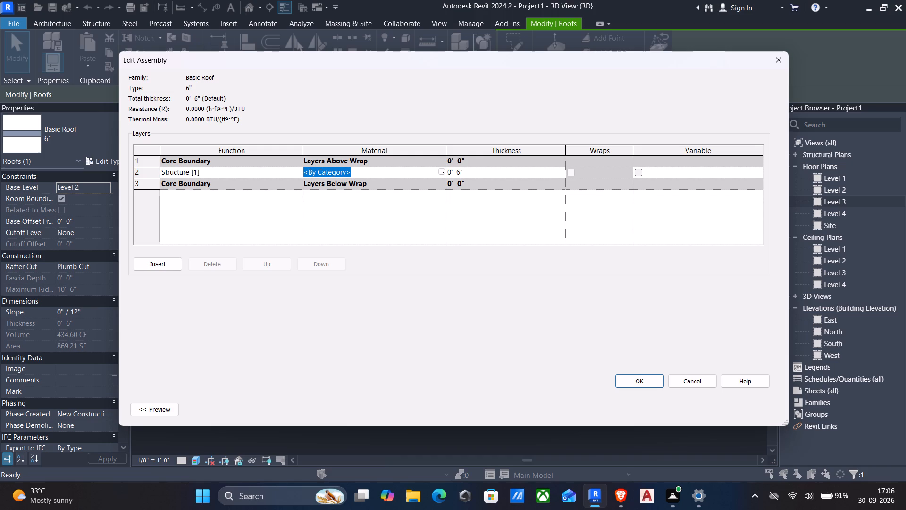
{"action": "left_click", "coordinate": [439, 173]}
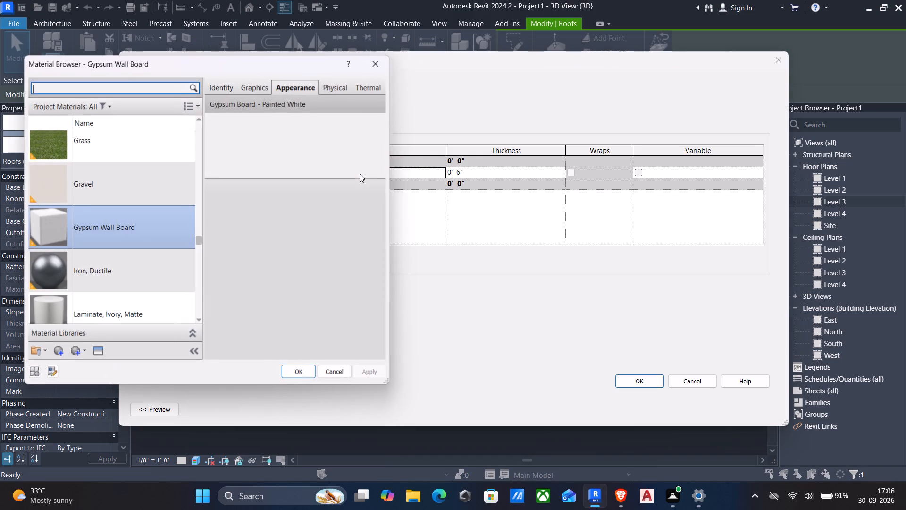
{"action": "left_click", "coordinate": [293, 374]}
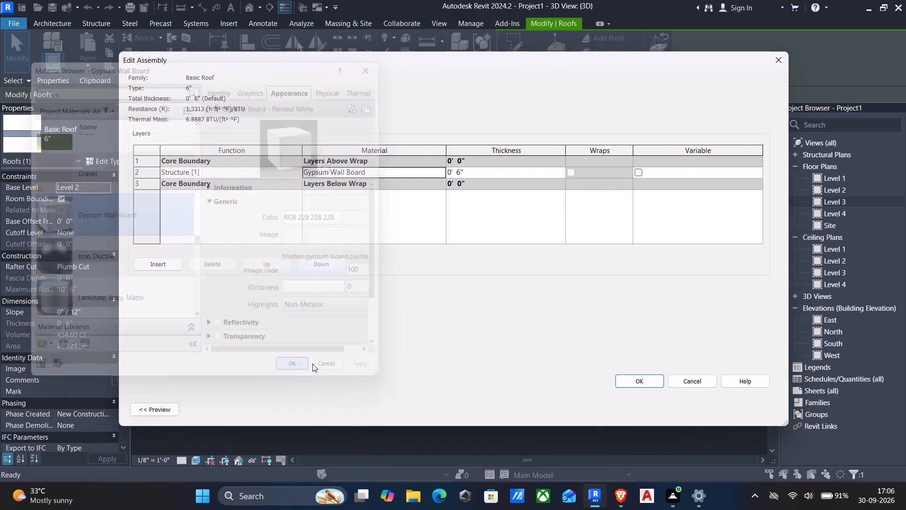
{"action": "left_click", "coordinate": [649, 385]}
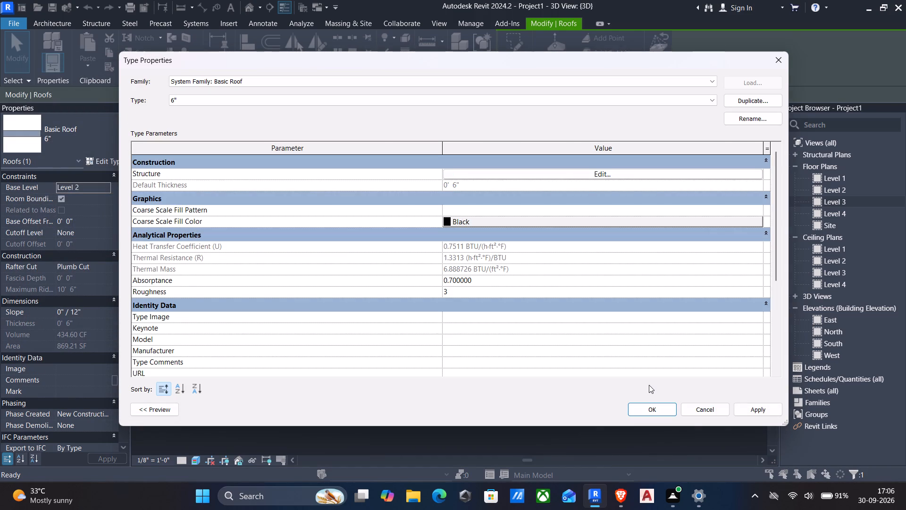
{"action": "left_click", "coordinate": [762, 411]}
{"action": "left_click", "coordinate": [654, 414]}
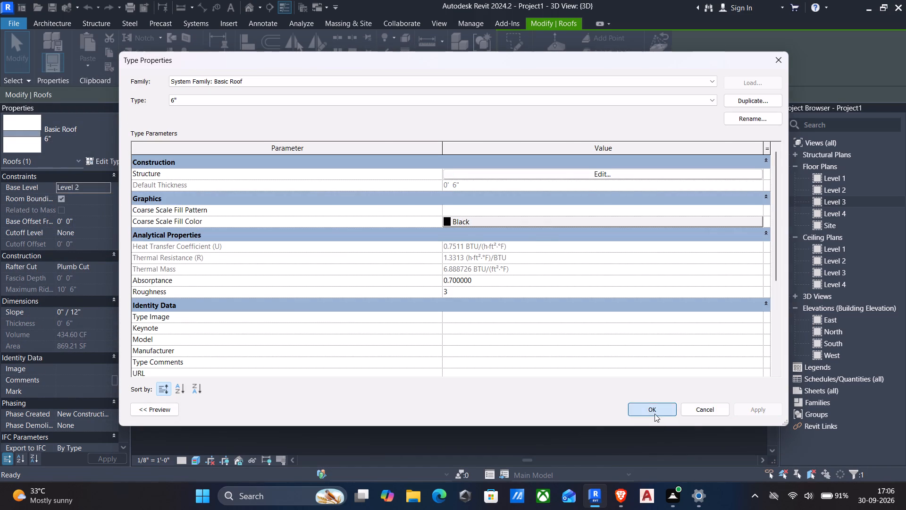
{"action": "key", "text": "Escape"}
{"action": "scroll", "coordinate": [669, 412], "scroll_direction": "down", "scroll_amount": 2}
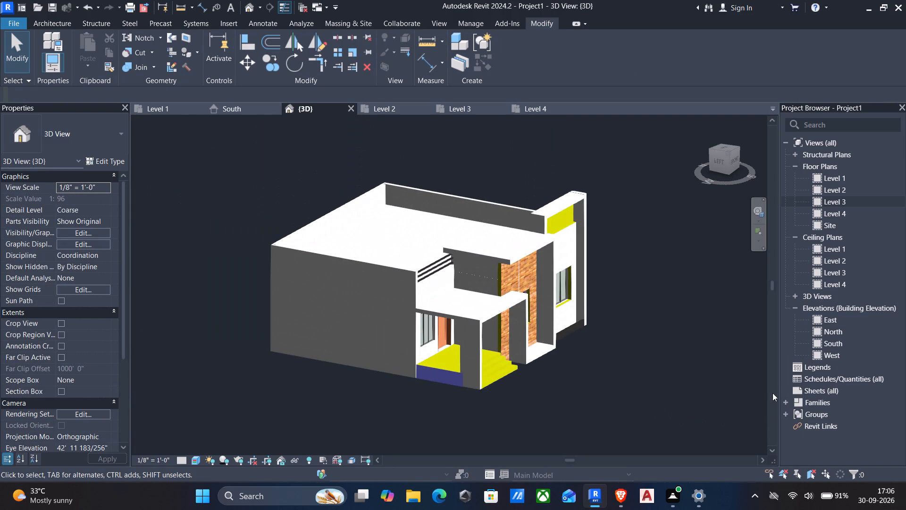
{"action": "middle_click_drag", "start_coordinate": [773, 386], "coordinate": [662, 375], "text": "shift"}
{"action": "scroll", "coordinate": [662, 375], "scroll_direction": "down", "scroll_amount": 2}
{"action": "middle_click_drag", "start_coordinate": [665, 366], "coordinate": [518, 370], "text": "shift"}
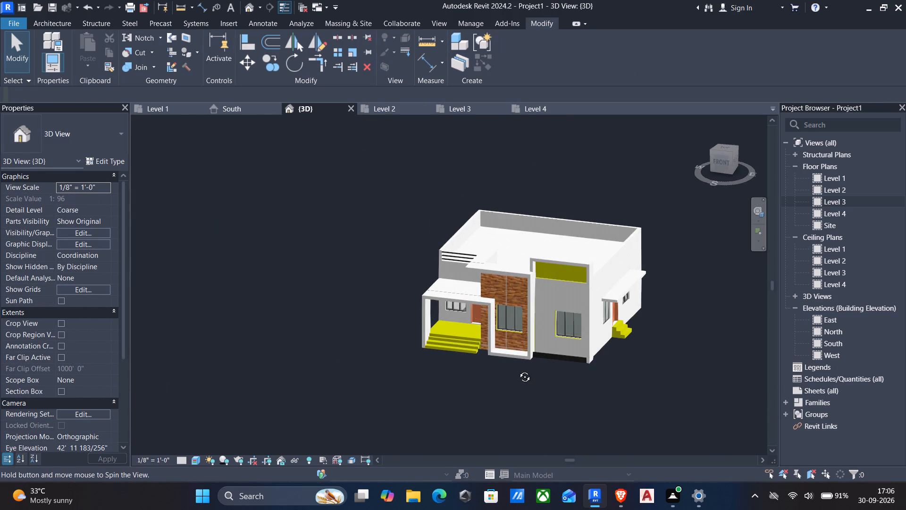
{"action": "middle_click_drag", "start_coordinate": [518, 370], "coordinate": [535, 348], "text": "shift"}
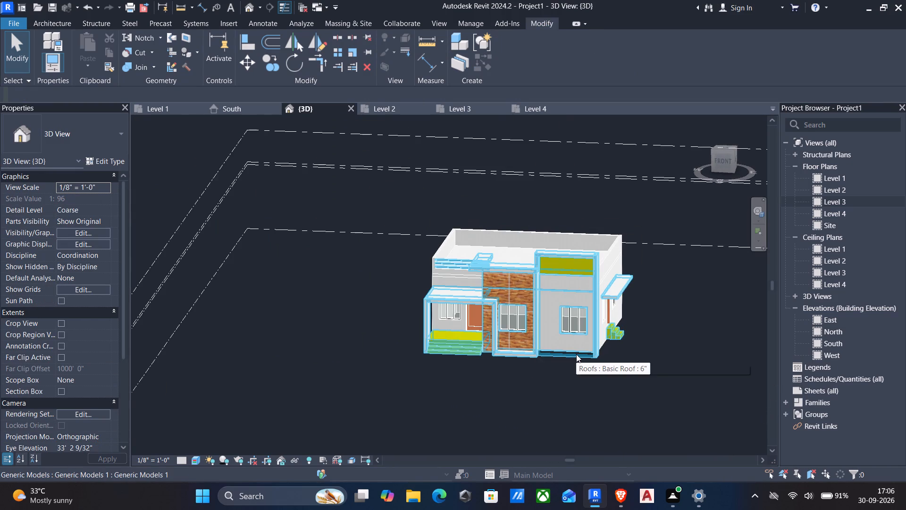
Examine the front facade and the side wall with its door and windows, and select the side window nearest the front corner.
{"action": "scroll", "coordinate": [509, 340], "scroll_direction": "up", "scroll_amount": 5}
{"action": "middle_click_drag", "start_coordinate": [486, 371], "coordinate": [464, 315]}
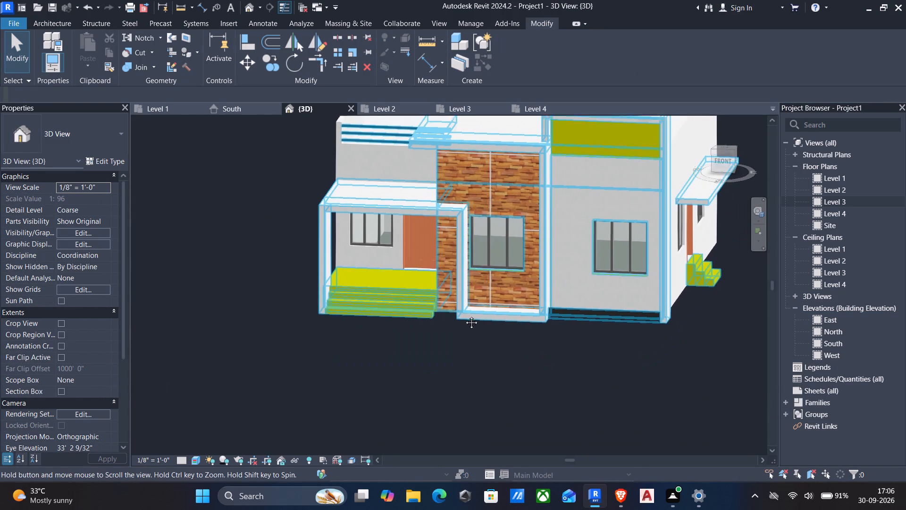
{"action": "middle_click_drag", "start_coordinate": [464, 315], "coordinate": [464, 315]}
{"action": "middle_click_drag", "start_coordinate": [462, 316], "coordinate": [421, 311], "text": "shift"}
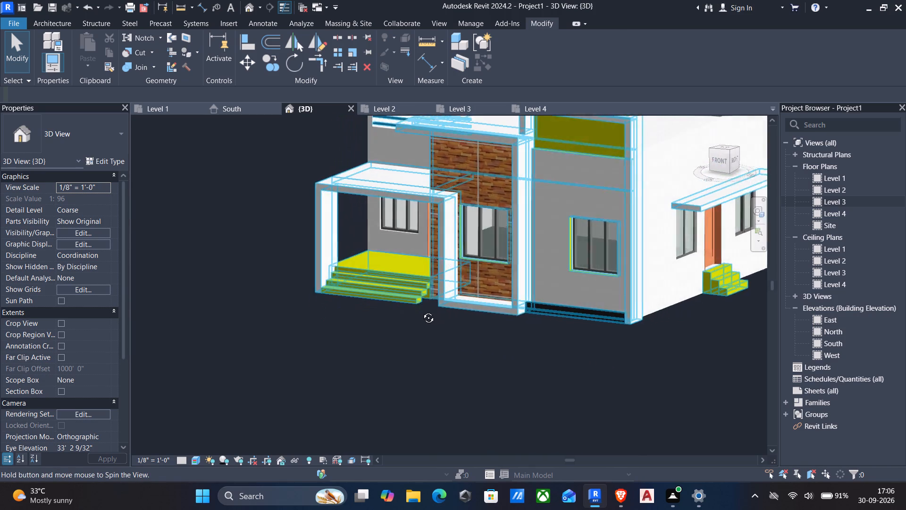
{"action": "middle_click_drag", "start_coordinate": [421, 311], "coordinate": [404, 305], "text": "shift"}
{"action": "scroll", "coordinate": [404, 305], "scroll_direction": "down", "scroll_amount": 3}
{"action": "scroll", "coordinate": [622, 244], "scroll_direction": "up", "scroll_amount": 3}
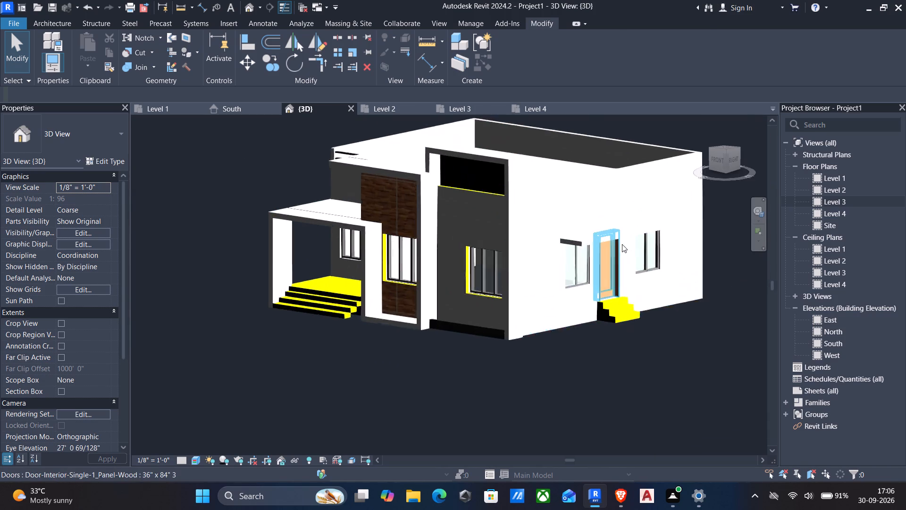
{"action": "scroll", "coordinate": [622, 244], "scroll_direction": "up", "scroll_amount": 2}
{"action": "left_click", "coordinate": [549, 305]}
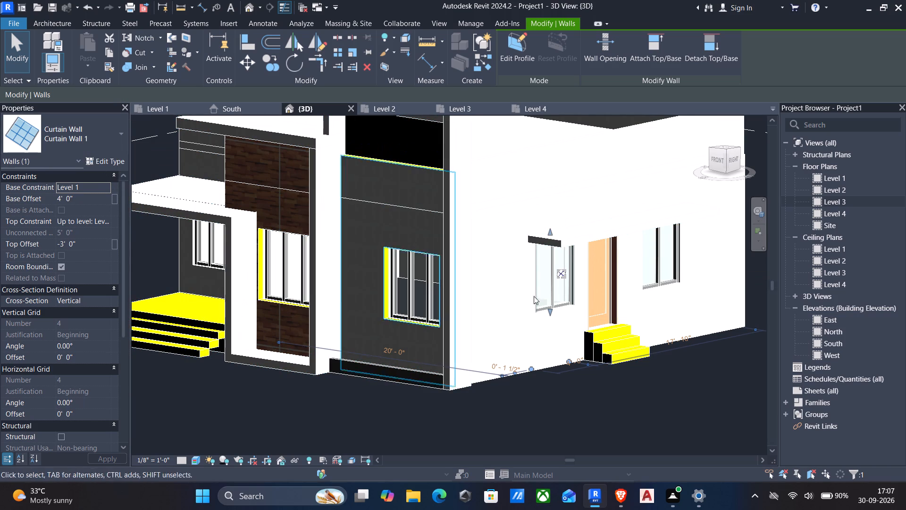
Search the project families for "mu" and try to open the Rectangular Mullion family under Curtain Wall Mullions.
{"action": "left_click", "coordinate": [812, 123]}
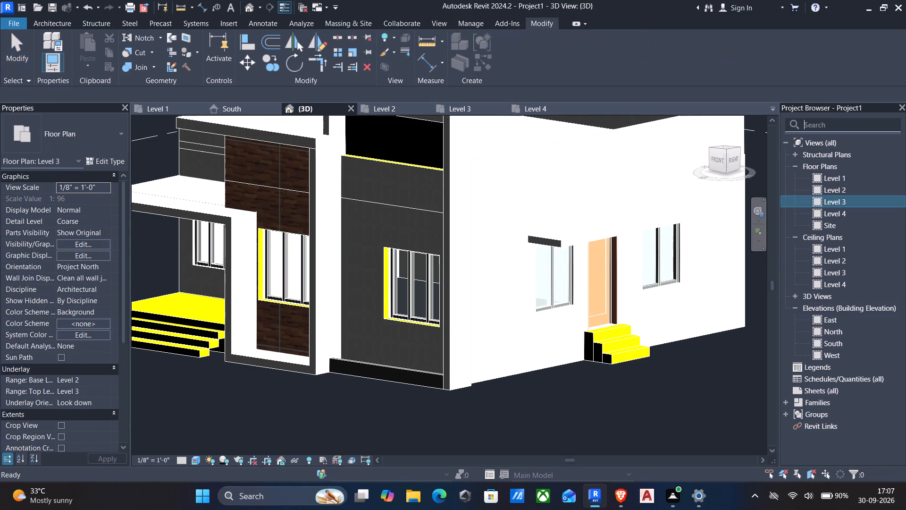
{"action": "left_click", "coordinate": [786, 400]}
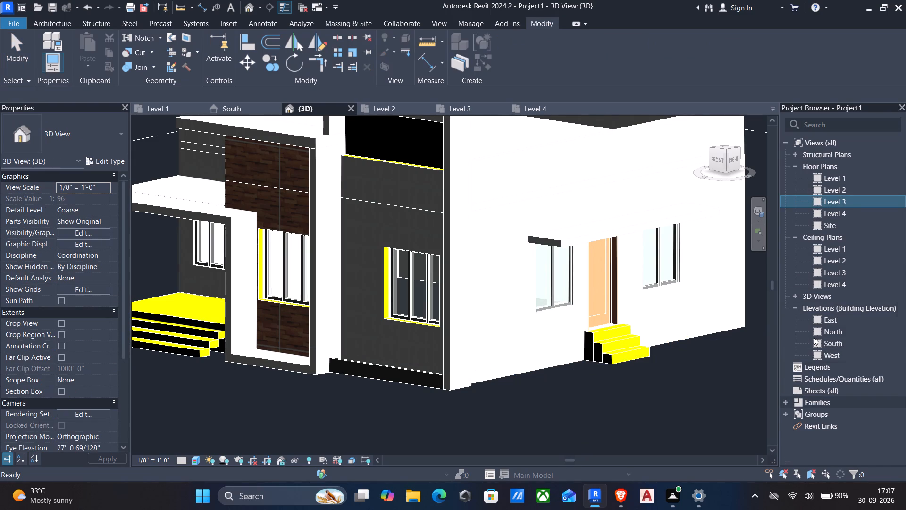
{"action": "left_click", "coordinate": [821, 129]}
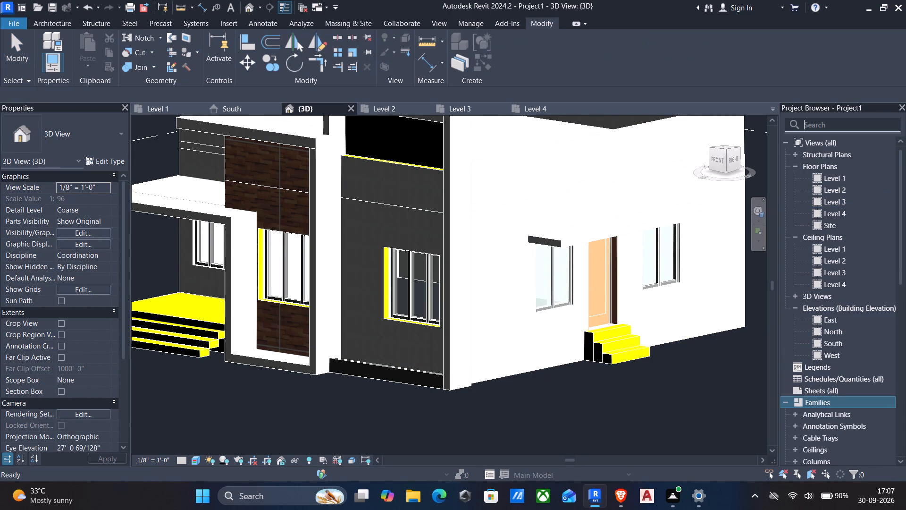
{"action": "type", "text": "mu"}
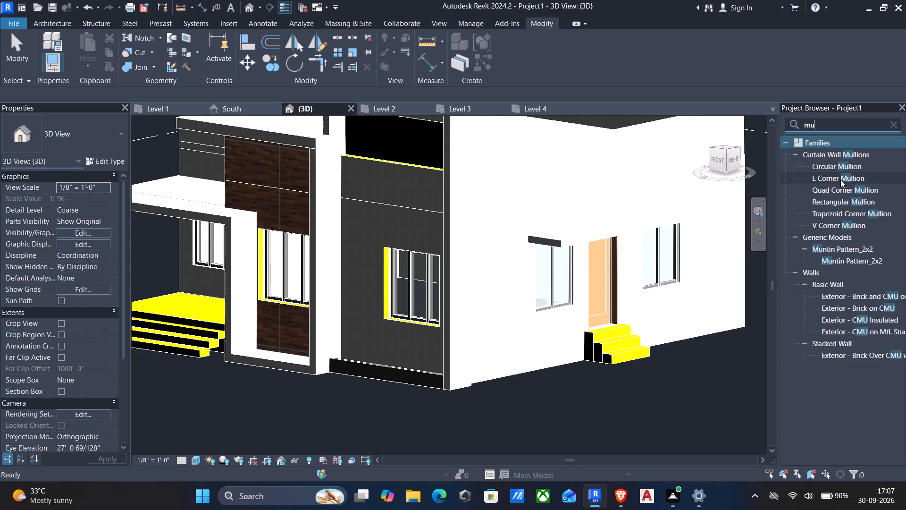
{"action": "left_click", "coordinate": [833, 200]}
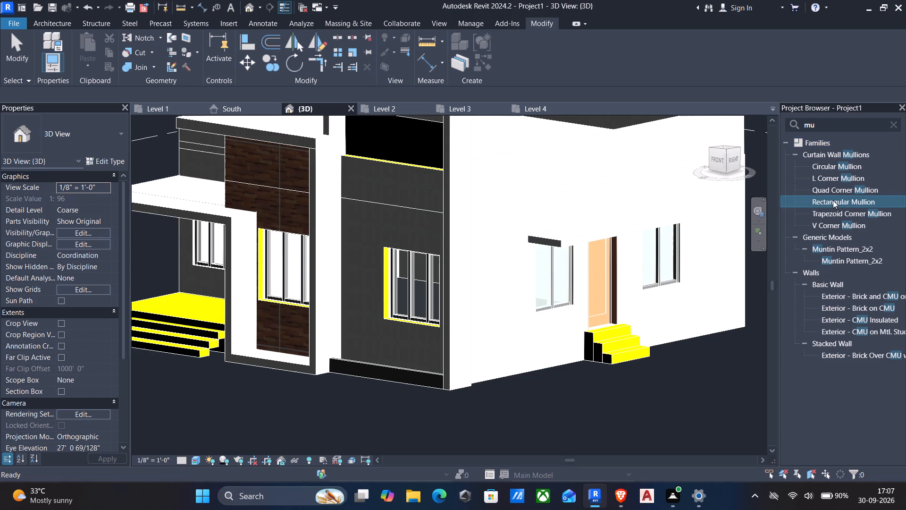
{"action": "double_click", "coordinate": [833, 200]}
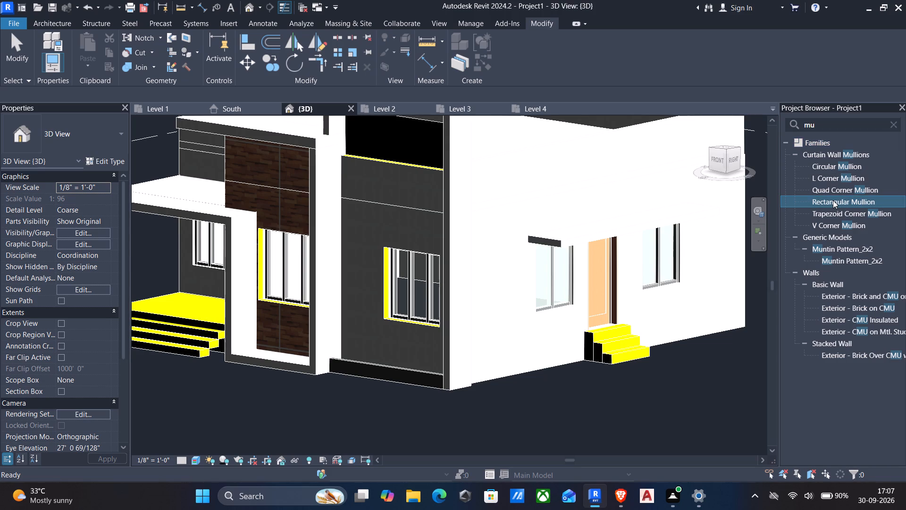
{"action": "double_click", "coordinate": [833, 200]}
{"action": "double_click", "coordinate": [816, 197]}
{"action": "left_click", "coordinate": [800, 156]}
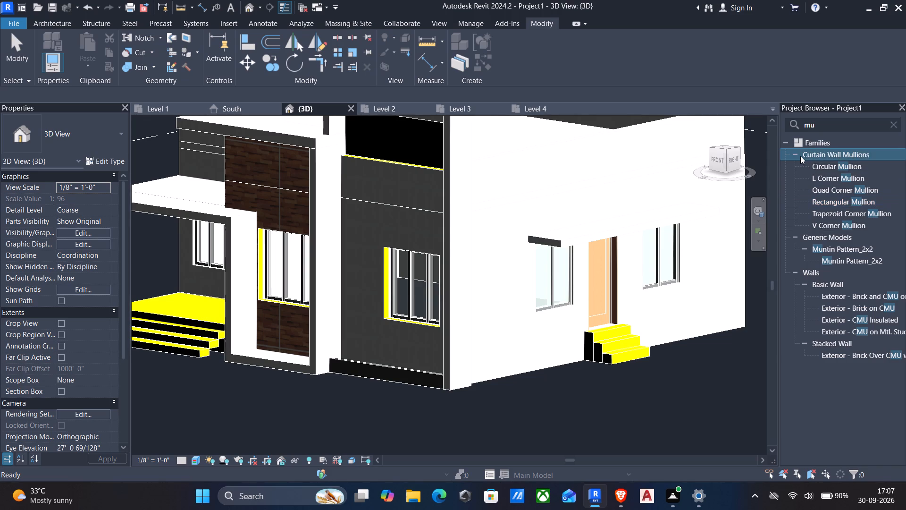
{"action": "left_click", "coordinate": [795, 156]}
{"action": "left_click", "coordinate": [795, 156]}
{"action": "left_click", "coordinate": [795, 156]}
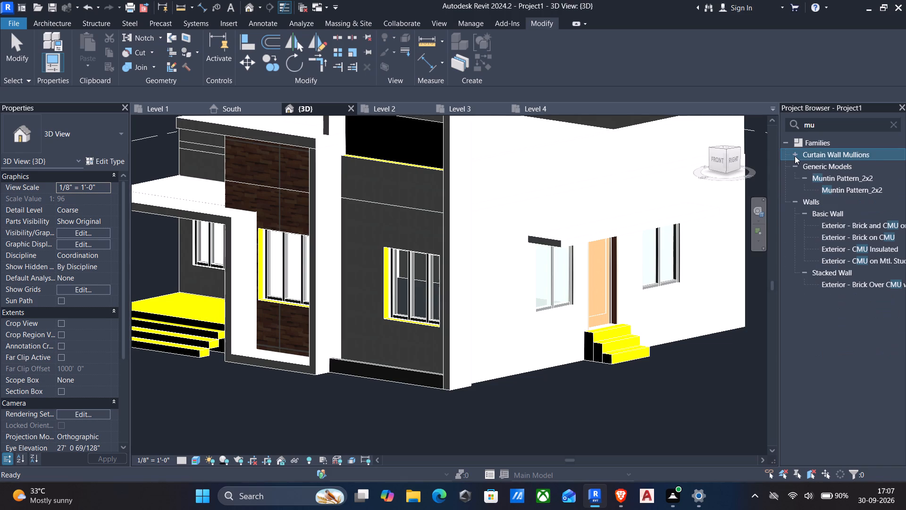
{"action": "left_click", "coordinate": [795, 156]}
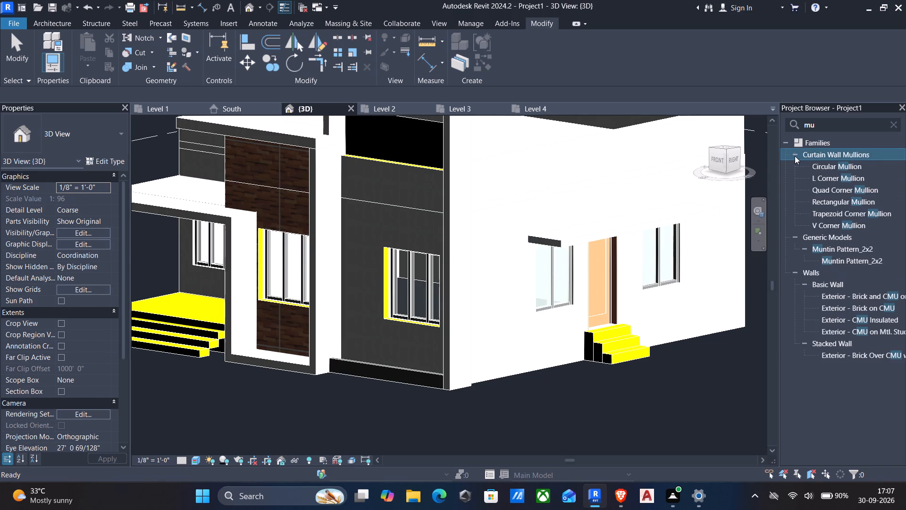
{"action": "double_click", "coordinate": [834, 206]}
{"action": "double_click", "coordinate": [833, 205]}
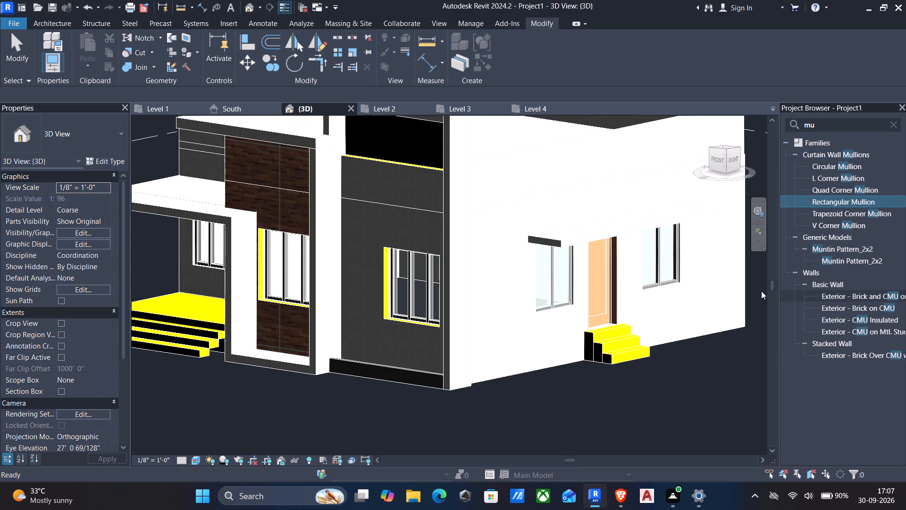
Check the type properties of the curtain wall window beyond the side door for a mullion material setting.
{"action": "left_click", "coordinate": [663, 282]}
{"action": "left_click", "coordinate": [663, 282]}
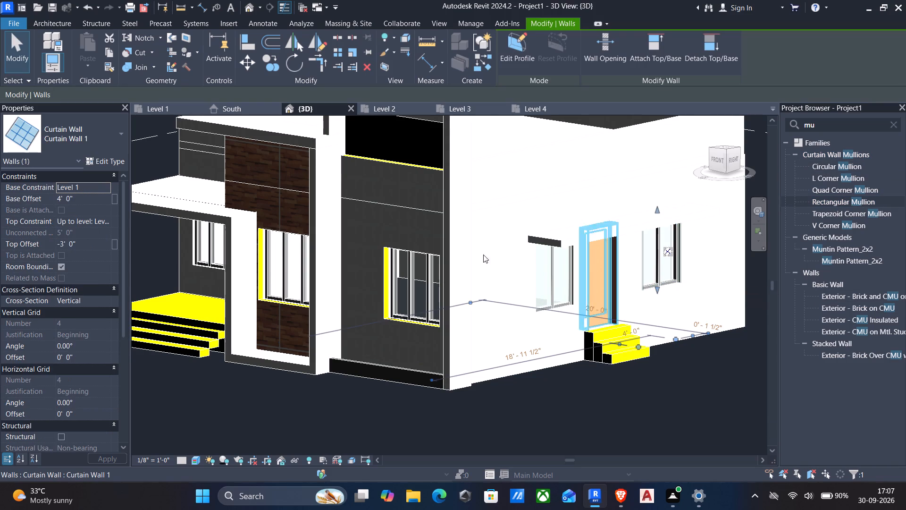
{"action": "left_click", "coordinate": [118, 164]}
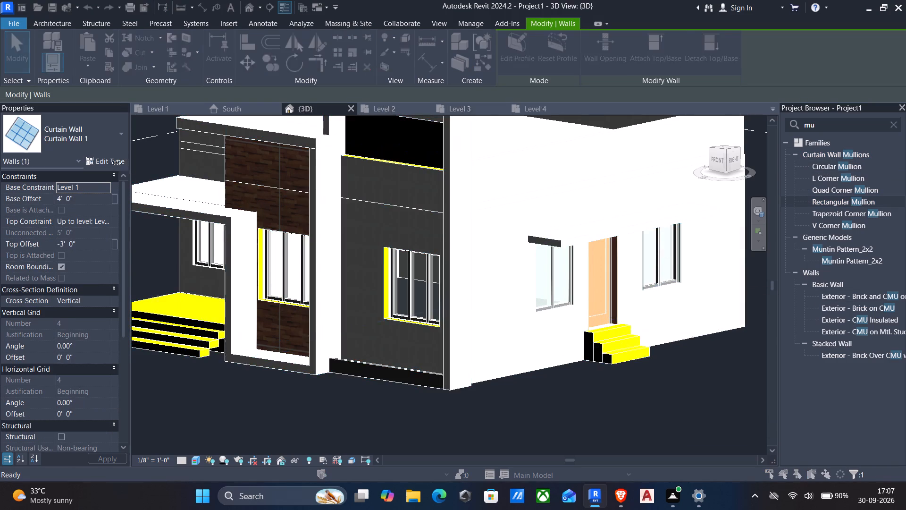
{"action": "scroll", "coordinate": [265, 264], "scroll_direction": "up", "scroll_amount": 2}
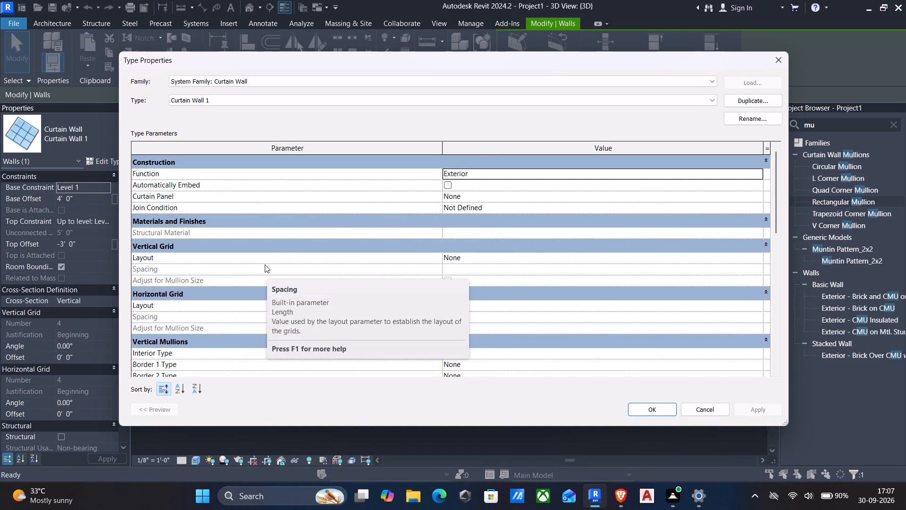
{"action": "scroll", "coordinate": [265, 264], "scroll_direction": "up", "scroll_amount": 3}
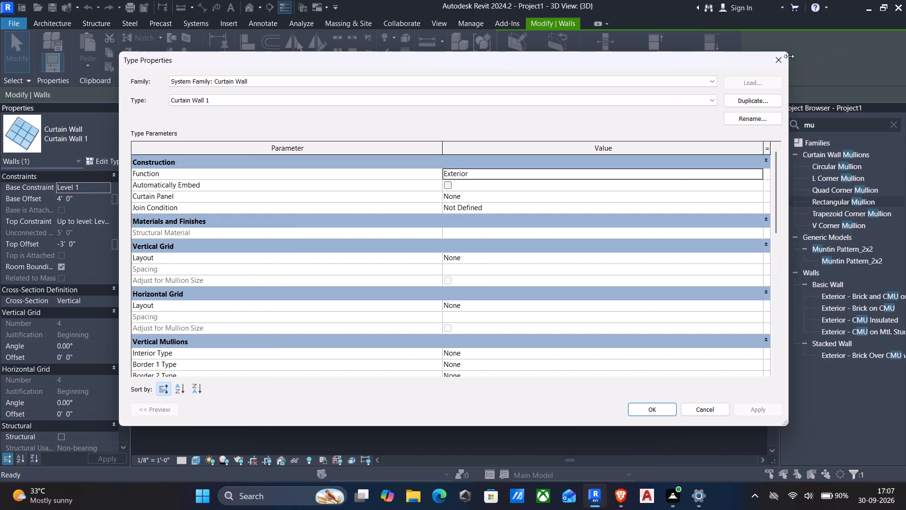
{"action": "left_click", "coordinate": [785, 58]}
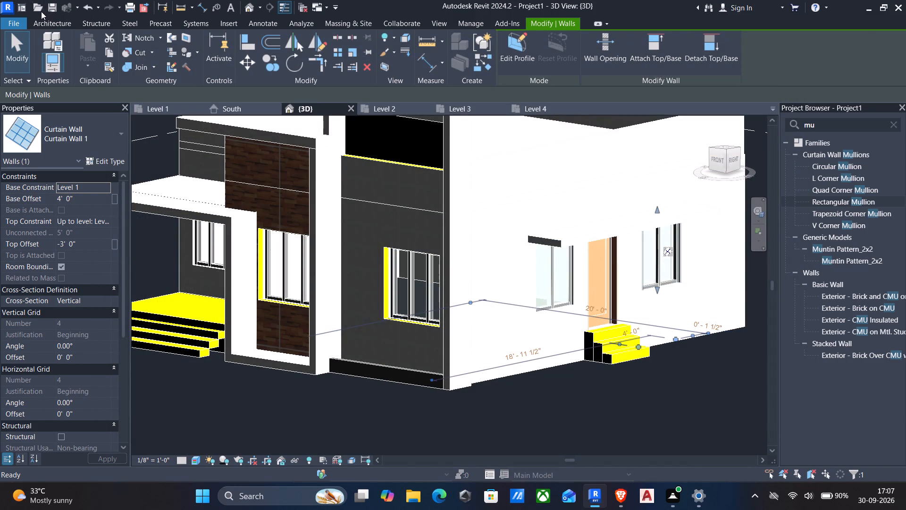
Through the Mullion command, search materials for "mul" and pick window mulions for the 2.5" x 5" rectangular mullion type.
{"action": "left_click", "coordinate": [49, 24]}
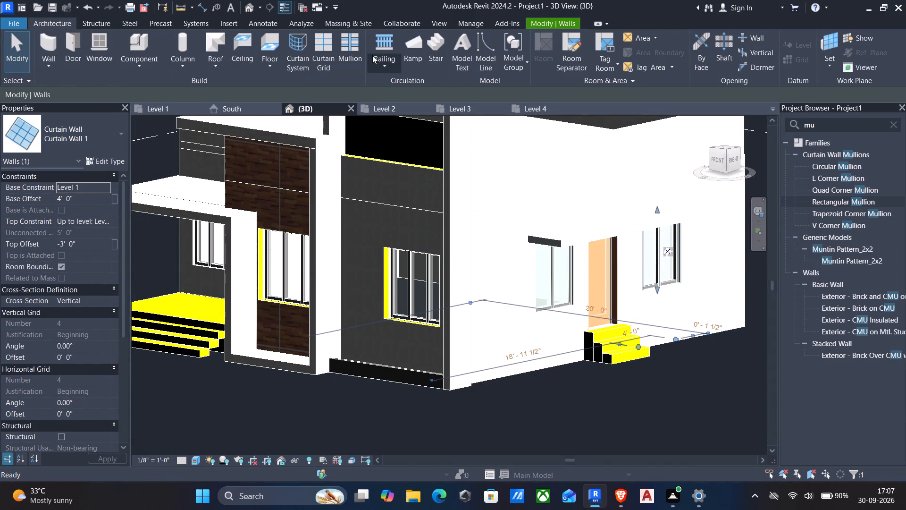
{"action": "left_click", "coordinate": [339, 51]}
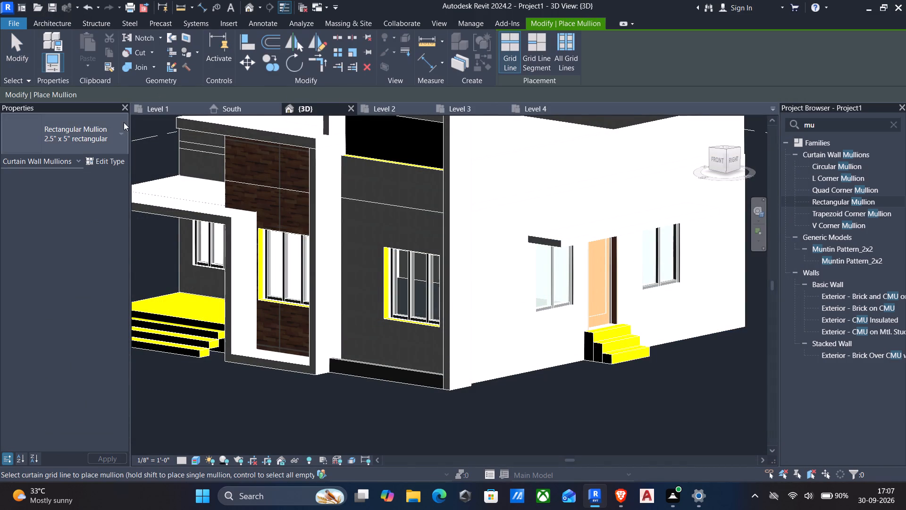
{"action": "left_click", "coordinate": [108, 152]}
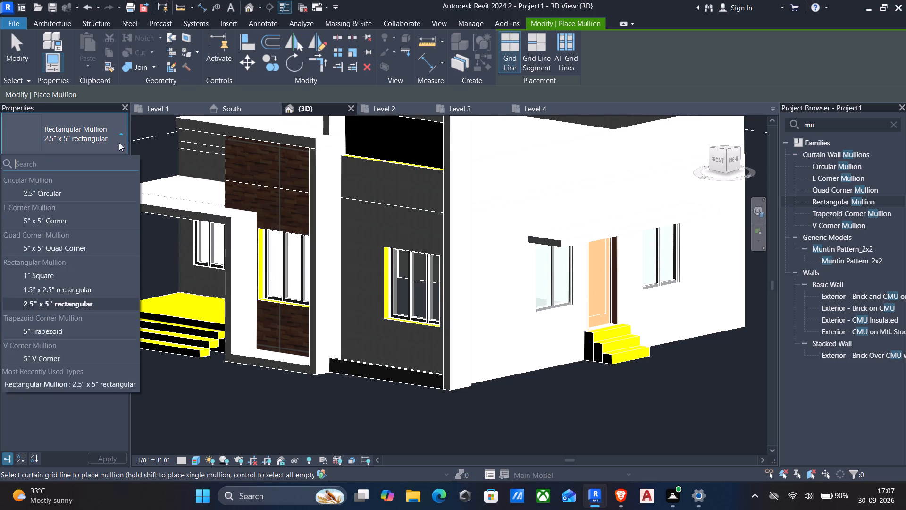
{"action": "left_click", "coordinate": [120, 139]}
{"action": "left_click", "coordinate": [108, 162]}
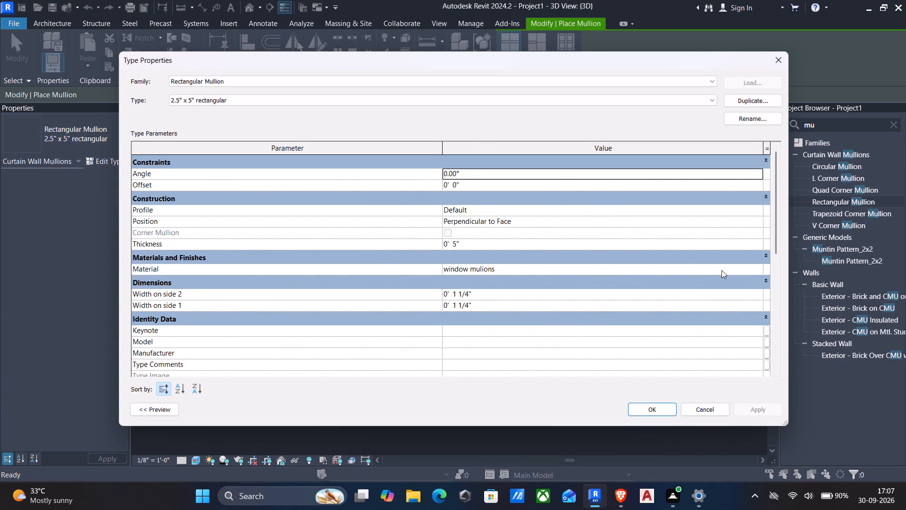
{"action": "left_click", "coordinate": [761, 271]}
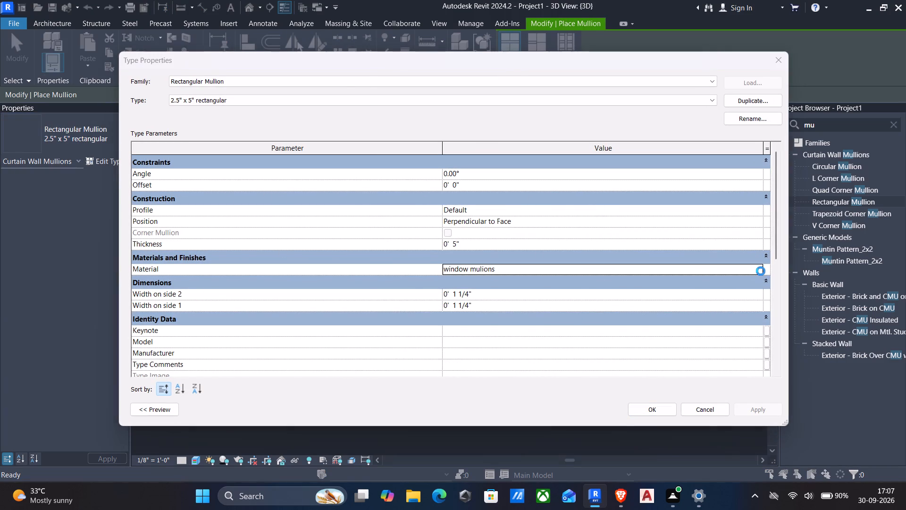
{"action": "scroll", "coordinate": [109, 194], "scroll_direction": "up", "scroll_amount": 4}
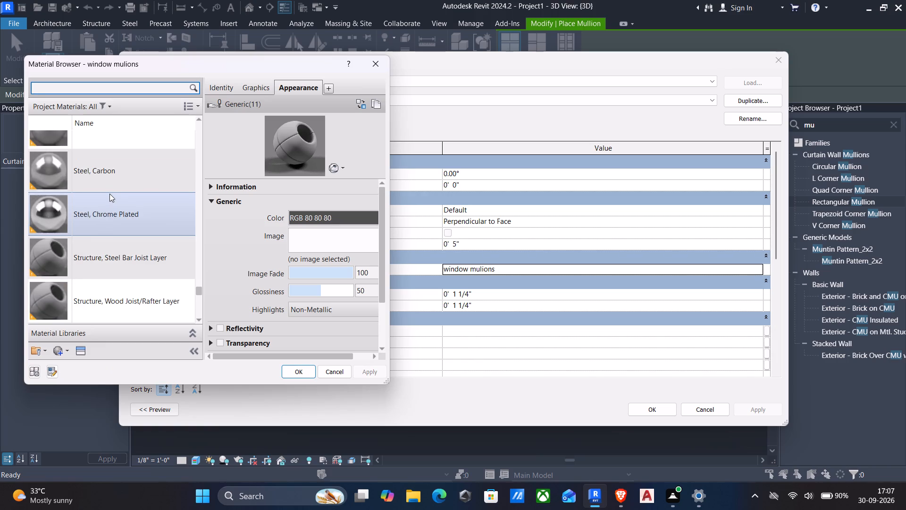
{"action": "scroll", "coordinate": [109, 194], "scroll_direction": "up", "scroll_amount": 17}
{"action": "scroll", "coordinate": [109, 194], "scroll_direction": "up", "scroll_amount": 6}
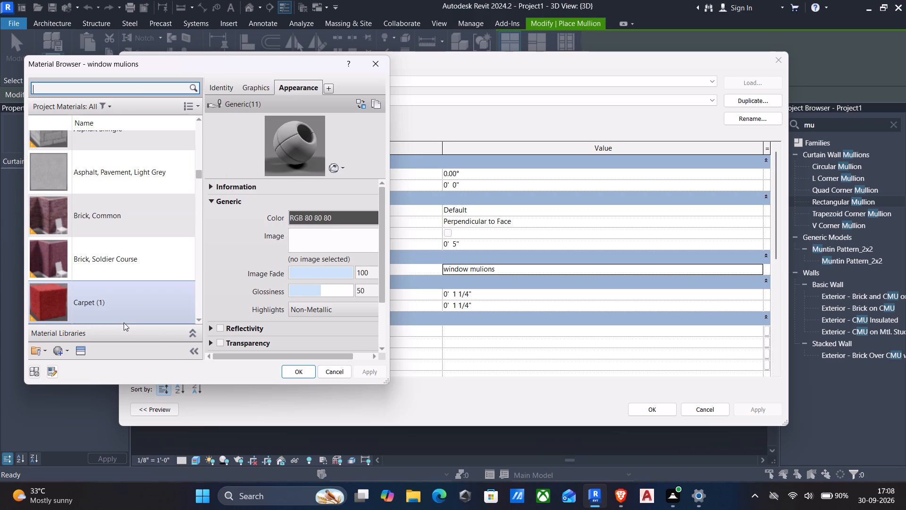
{"action": "scroll", "coordinate": [93, 219], "scroll_direction": "down", "scroll_amount": 10}
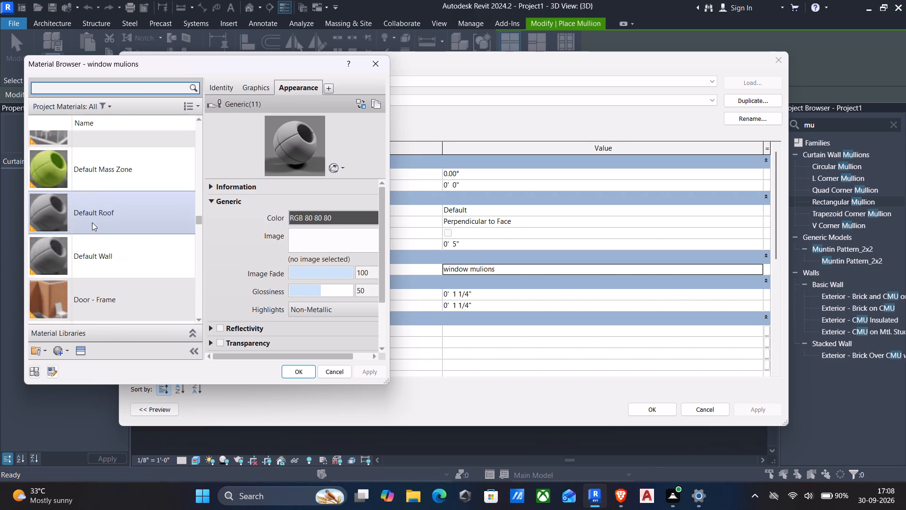
{"action": "scroll", "coordinate": [92, 222], "scroll_direction": "down", "scroll_amount": 3}
{"action": "left_click", "coordinate": [106, 85]}
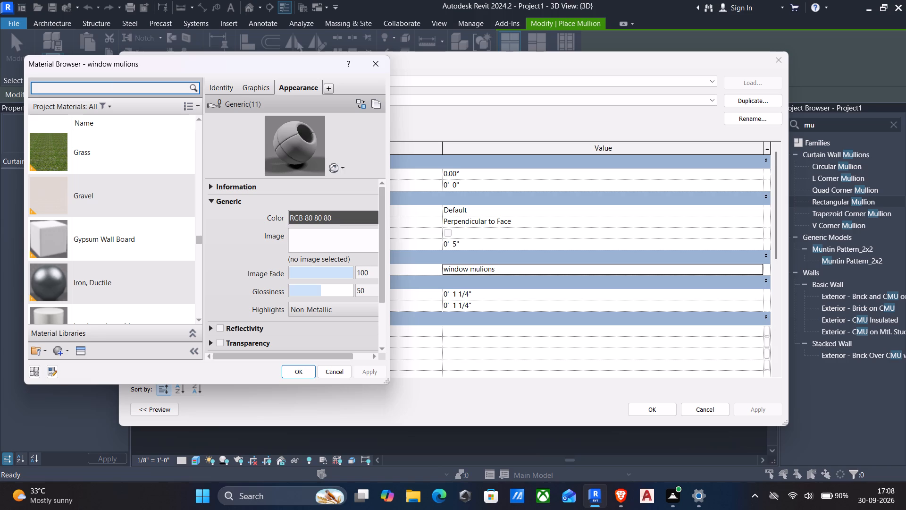
{"action": "type", "text": "mul"}
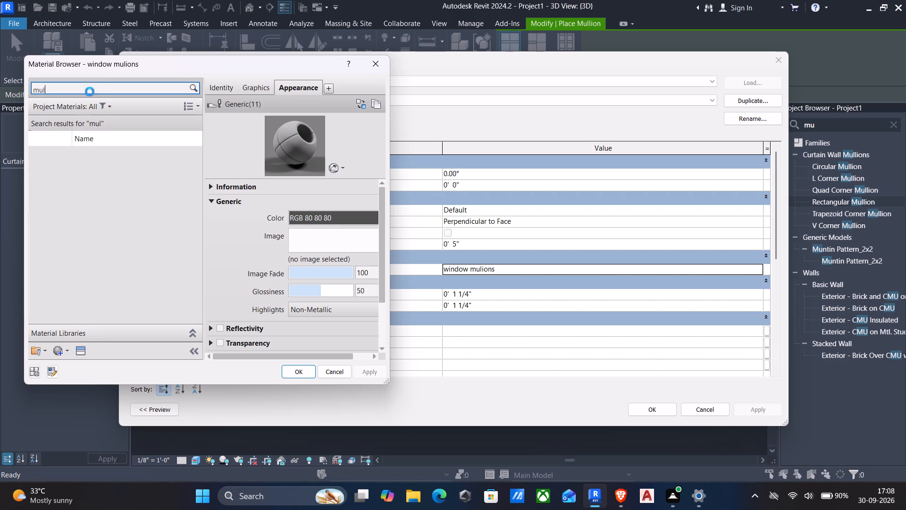
{"action": "left_click", "coordinate": [75, 166]}
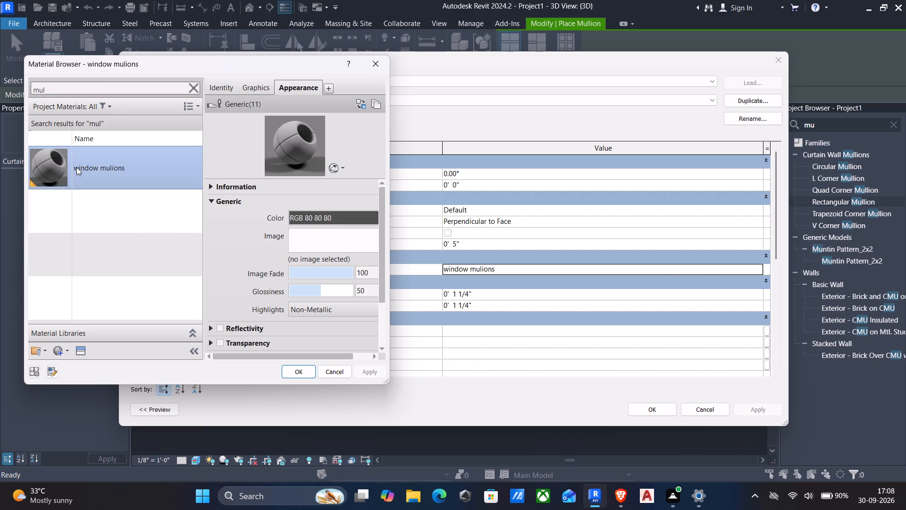
{"action": "double_click", "coordinate": [76, 167]}
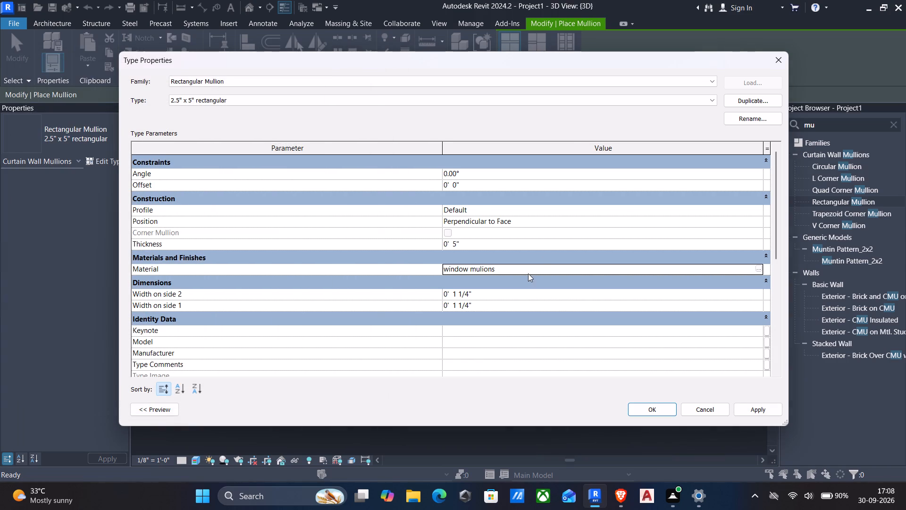
Replace the window mulions material's appearance with the dark Bronze - Patina asset from the Appearance Library's Metal category.
{"action": "left_click", "coordinate": [760, 271]}
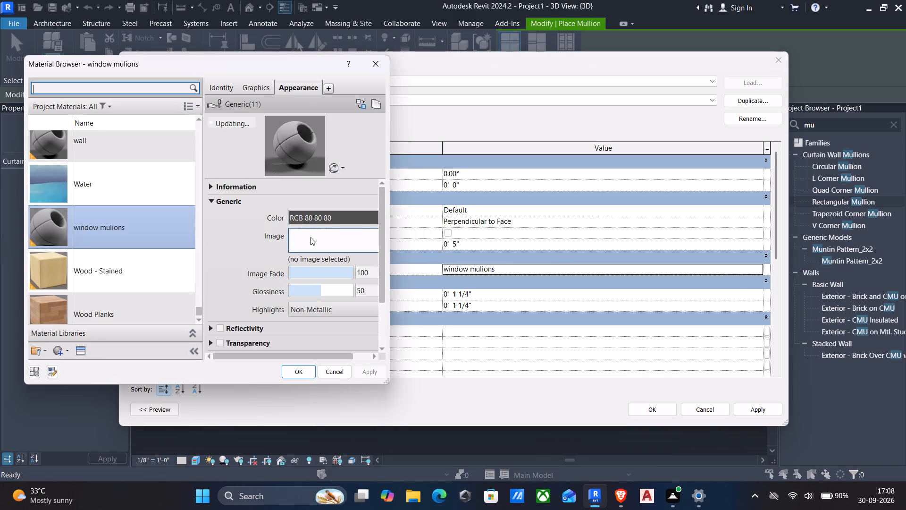
{"action": "left_click", "coordinate": [82, 350]}
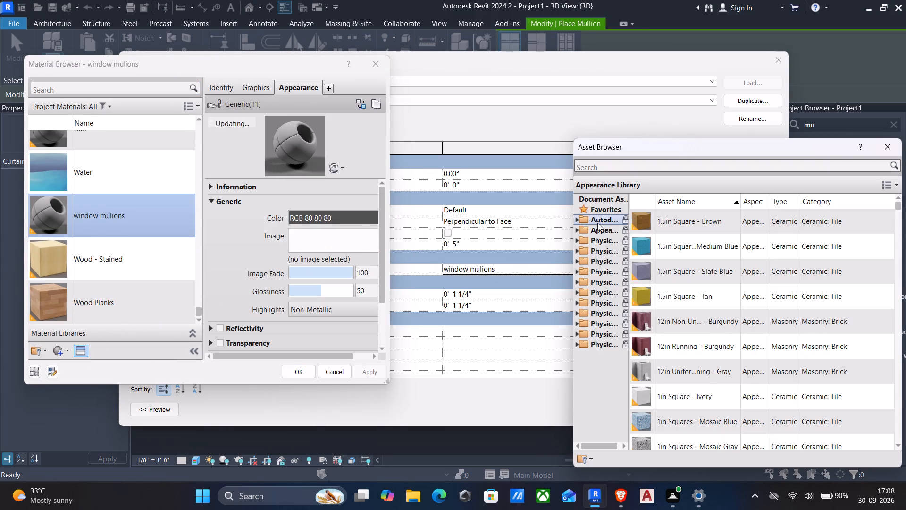
{"action": "left_click", "coordinate": [577, 230]}
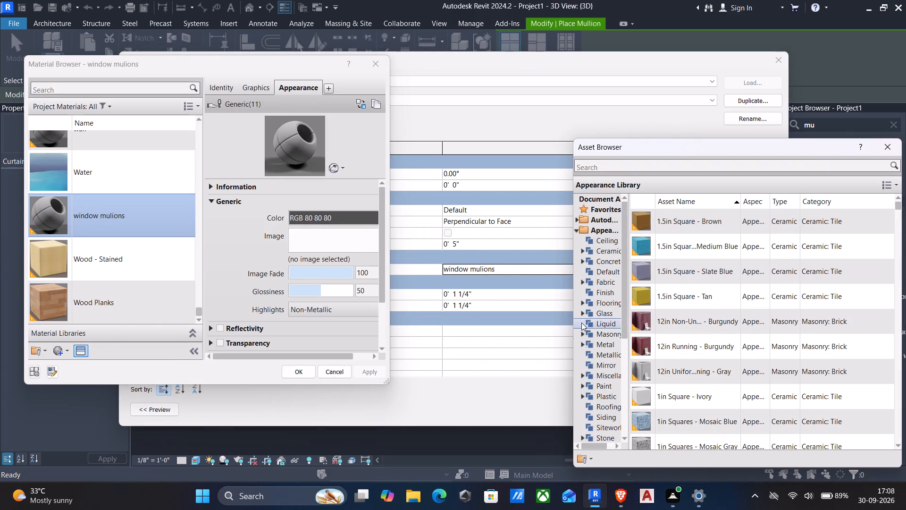
{"action": "left_click", "coordinate": [583, 347]}
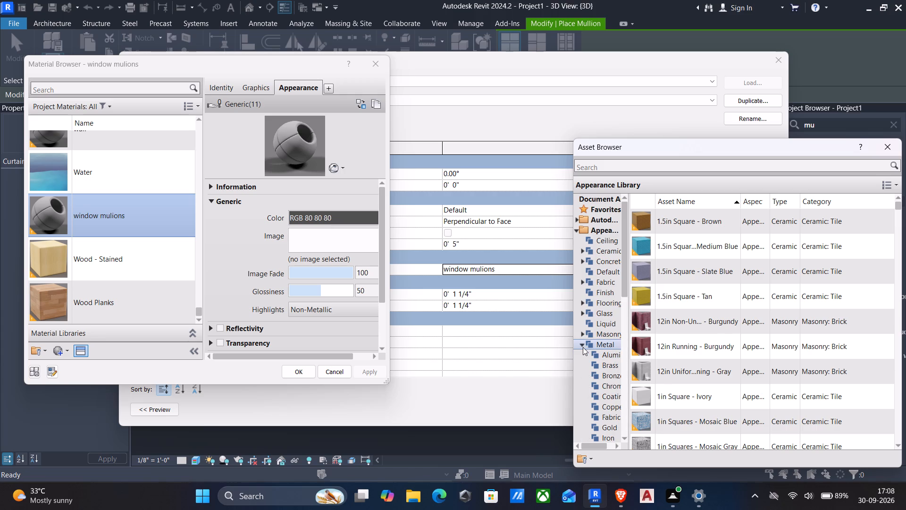
{"action": "left_click", "coordinate": [613, 343]}
{"action": "scroll", "coordinate": [657, 316], "scroll_direction": "down", "scroll_amount": 4}
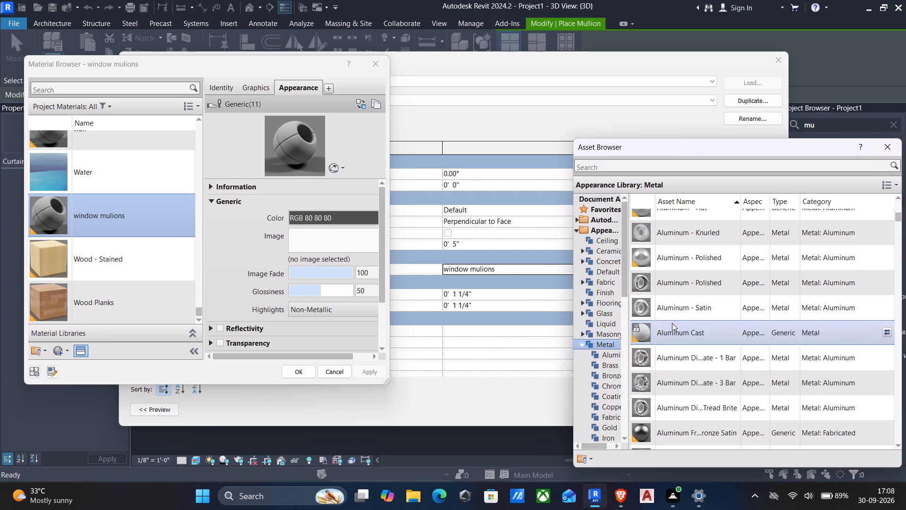
{"action": "scroll", "coordinate": [672, 323], "scroll_direction": "down", "scroll_amount": 11}
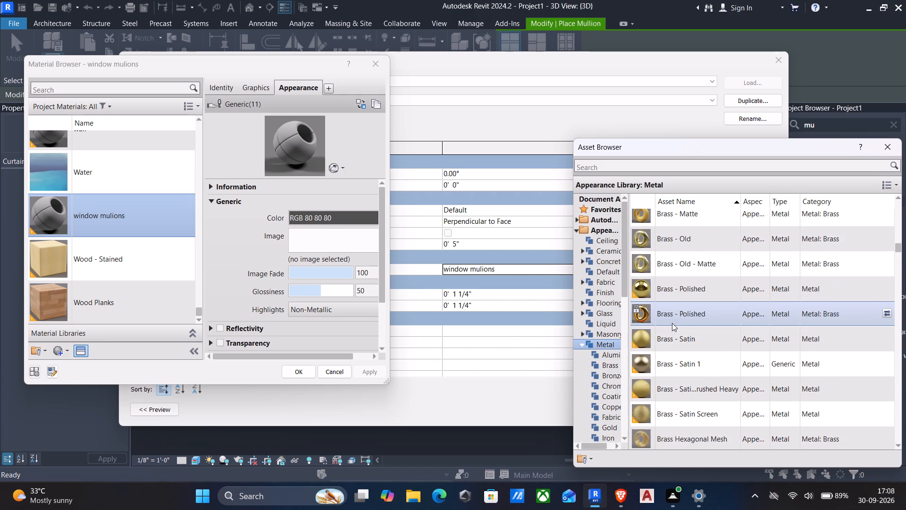
{"action": "scroll", "coordinate": [672, 323], "scroll_direction": "down", "scroll_amount": 5}
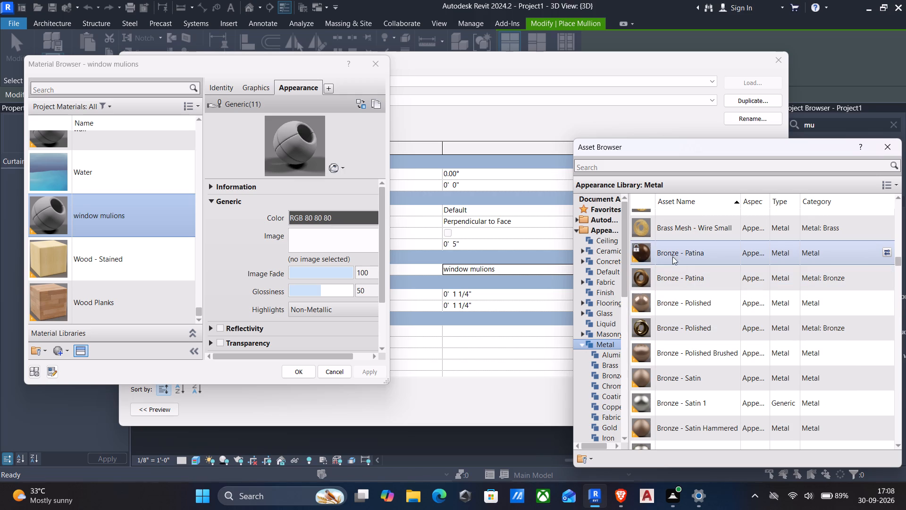
{"action": "double_click", "coordinate": [670, 254]}
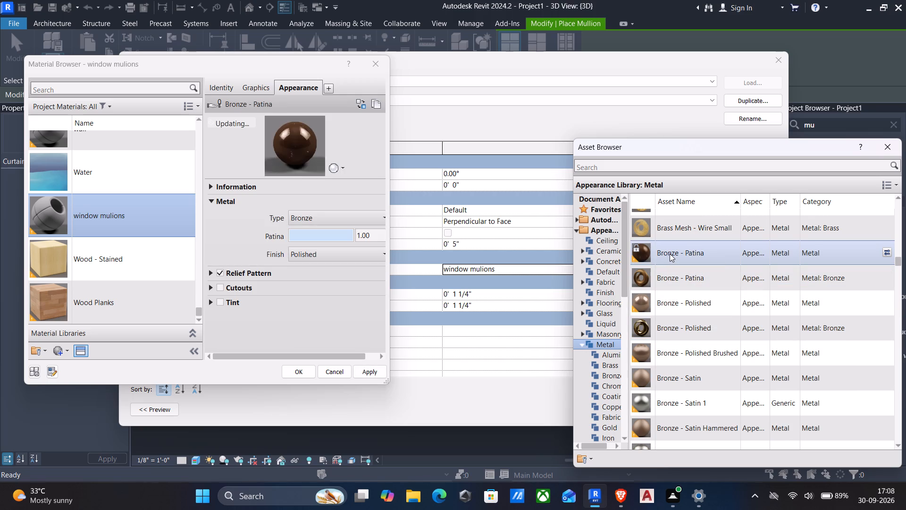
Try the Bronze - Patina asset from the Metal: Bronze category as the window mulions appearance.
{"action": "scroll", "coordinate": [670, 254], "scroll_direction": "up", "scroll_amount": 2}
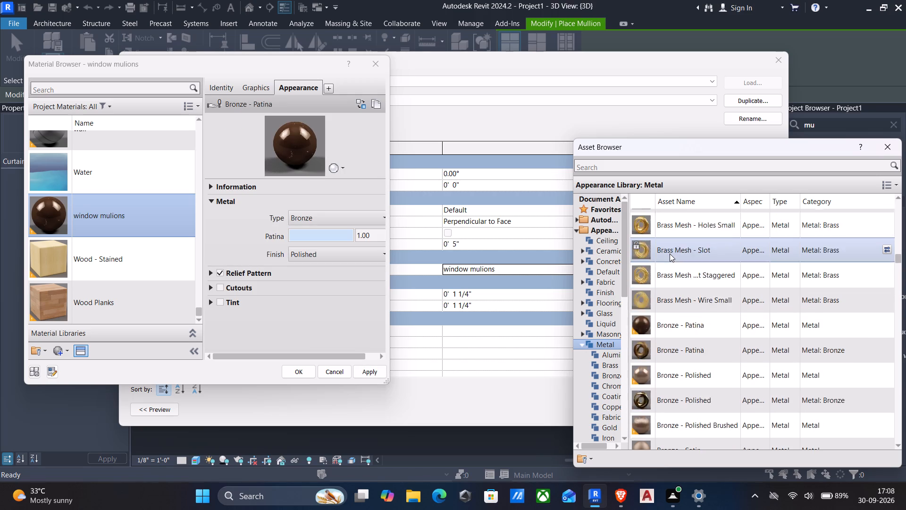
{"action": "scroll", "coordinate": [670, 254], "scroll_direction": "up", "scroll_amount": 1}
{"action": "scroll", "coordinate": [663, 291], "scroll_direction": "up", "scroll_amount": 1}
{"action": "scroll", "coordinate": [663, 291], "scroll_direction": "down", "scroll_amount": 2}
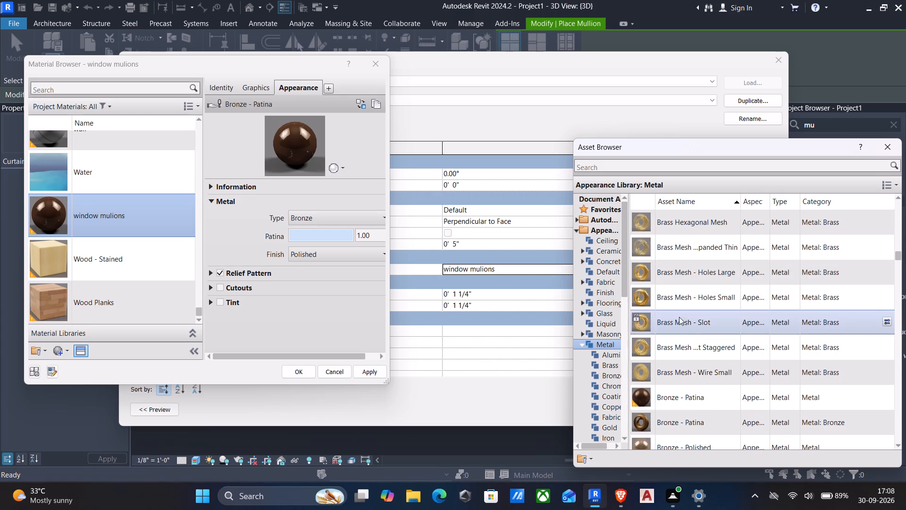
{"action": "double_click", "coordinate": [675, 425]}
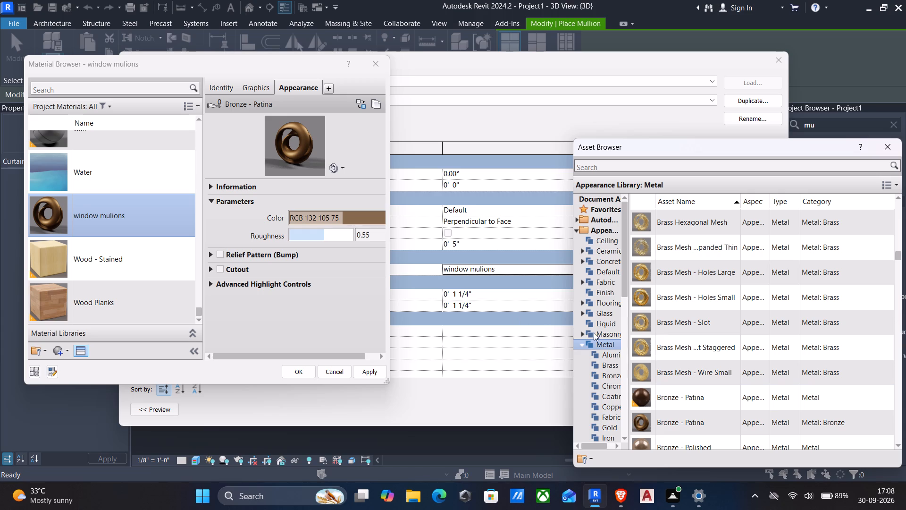
Set the window mulions appearance to the dark Metal-category Bronze - Patina asset and save the material and the 2.5" x 5" mullion type.
{"action": "double_click", "coordinate": [677, 392]}
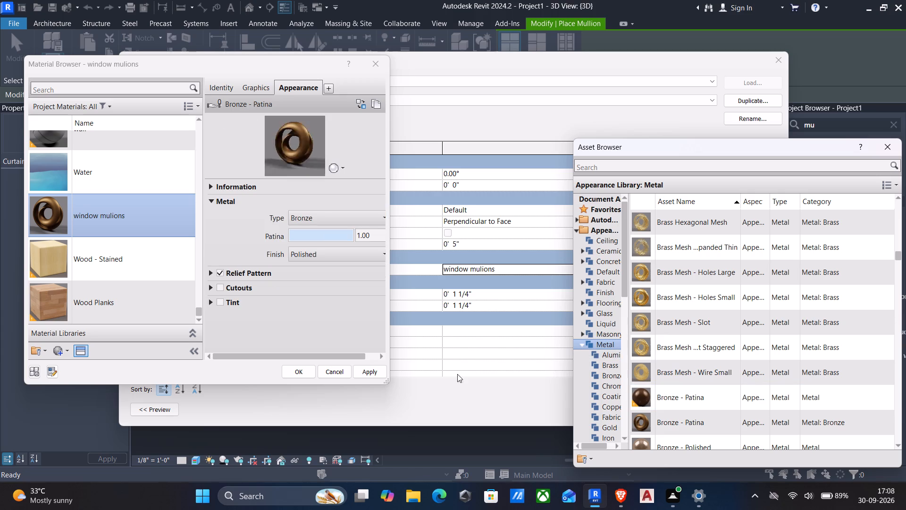
{"action": "left_click", "coordinate": [366, 369]}
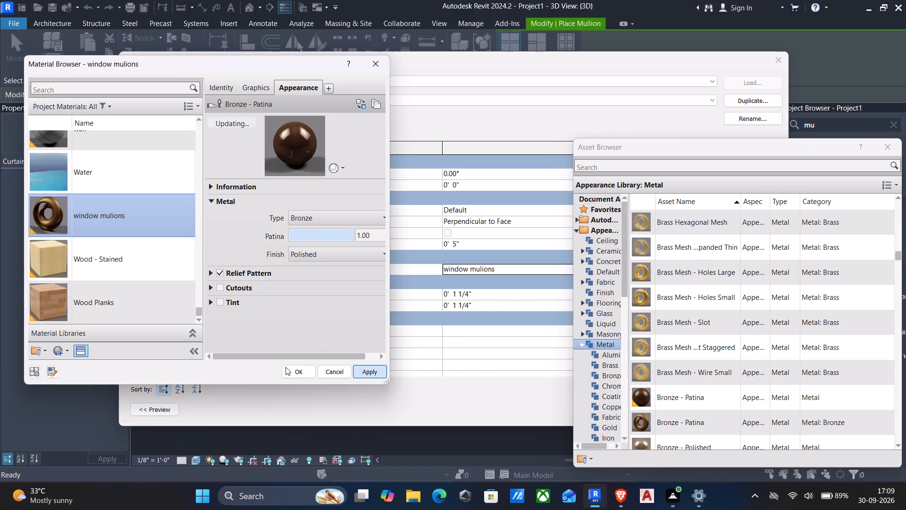
{"action": "left_click", "coordinate": [297, 372]}
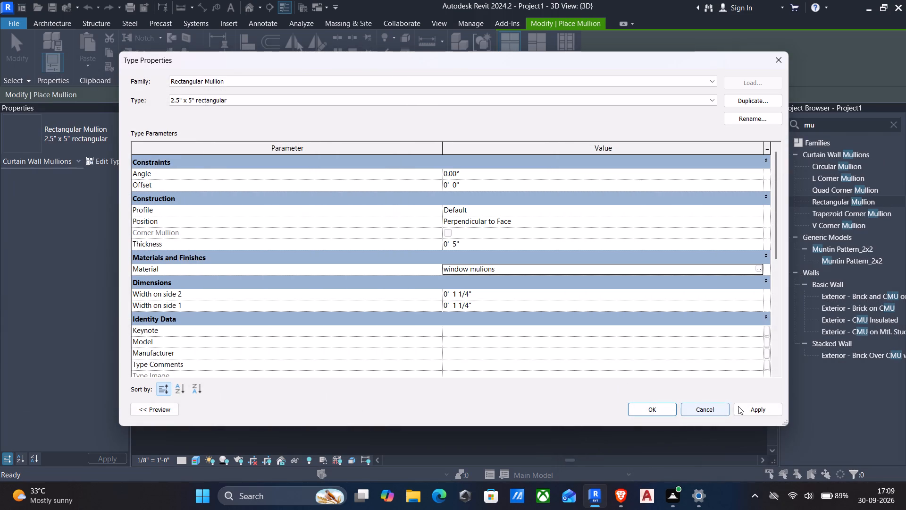
{"action": "left_click", "coordinate": [739, 406]}
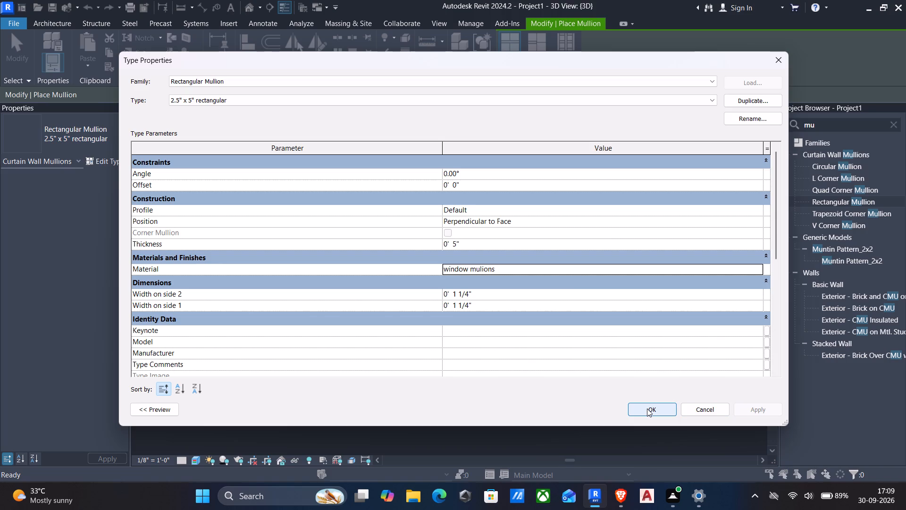
{"action": "left_click", "coordinate": [647, 408]}
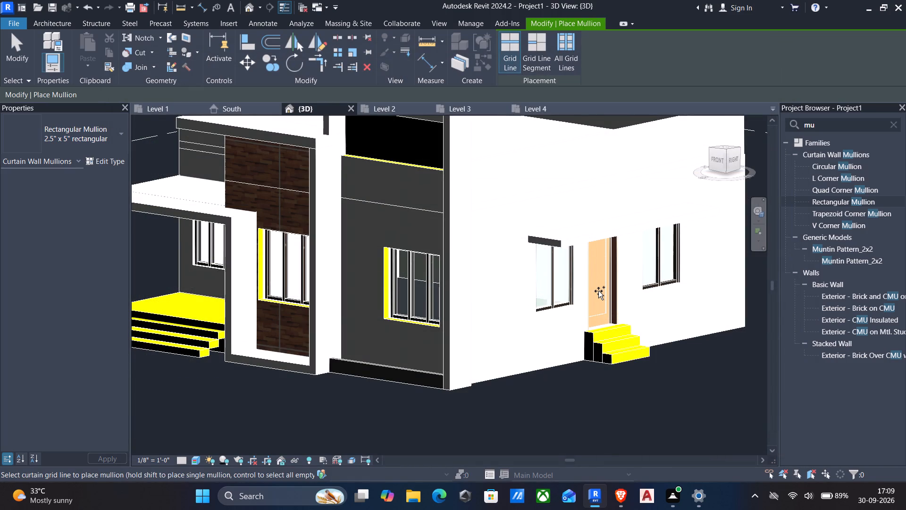
{"action": "key", "text": "Escape"}
Open the in-place generic model forming the dark front facade facing and its window surrounds for editing.
{"action": "scroll", "coordinate": [388, 301], "scroll_direction": "up", "scroll_amount": 4}
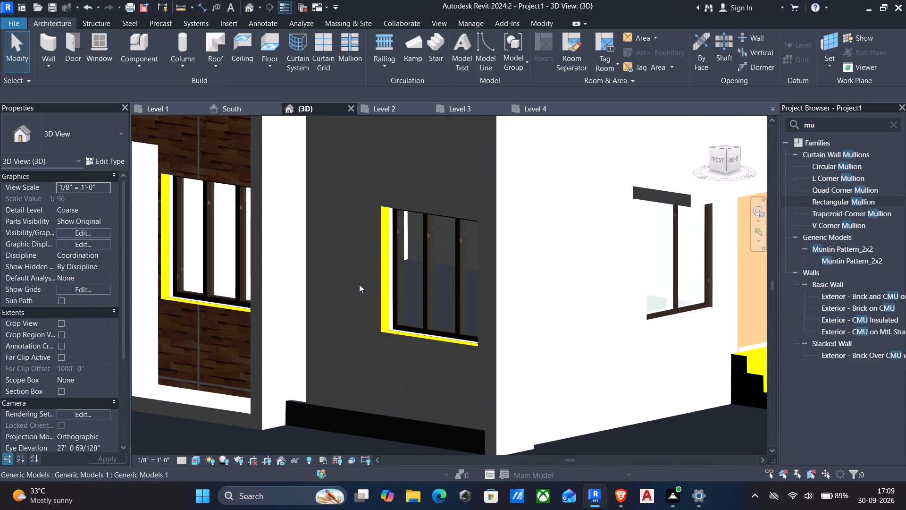
{"action": "scroll", "coordinate": [386, 283], "scroll_direction": "up", "scroll_amount": 4}
{"action": "left_click", "coordinate": [383, 281]}
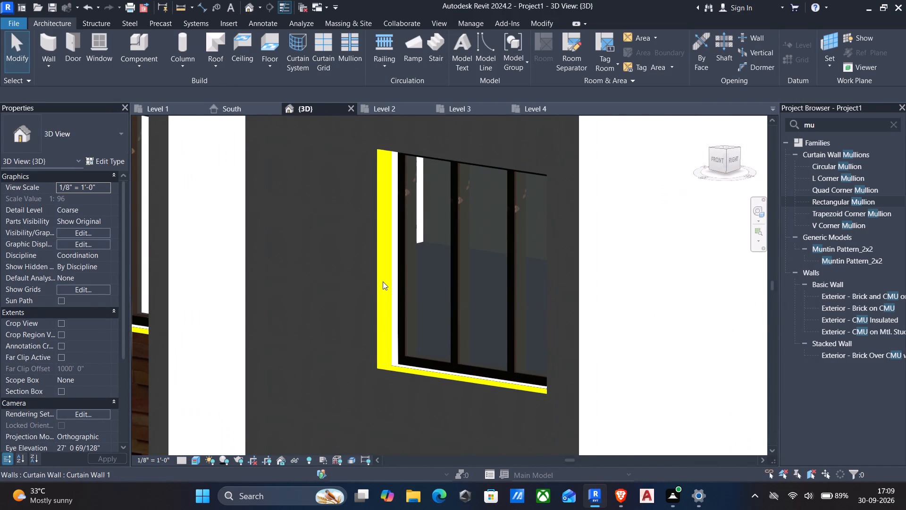
{"action": "scroll", "coordinate": [383, 281], "scroll_direction": "down", "scroll_amount": 3}
{"action": "left_click", "coordinate": [383, 282]}
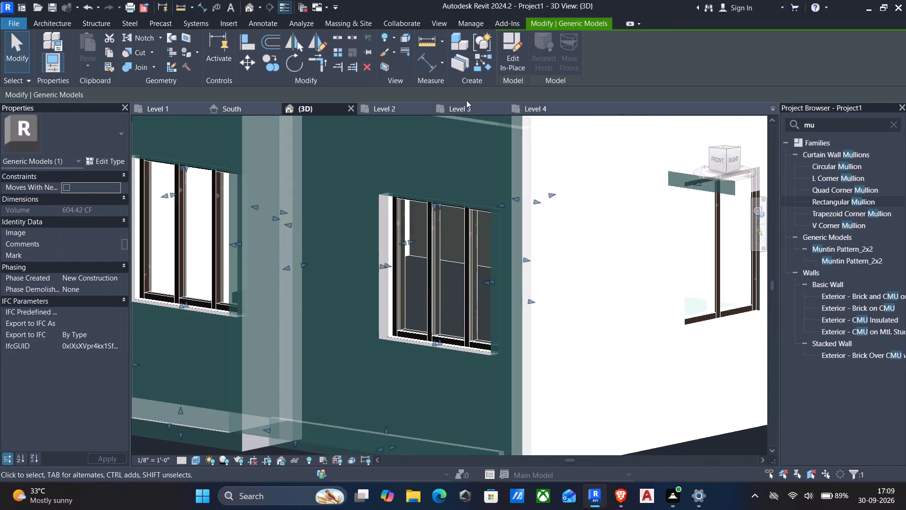
{"action": "left_click", "coordinate": [507, 55]}
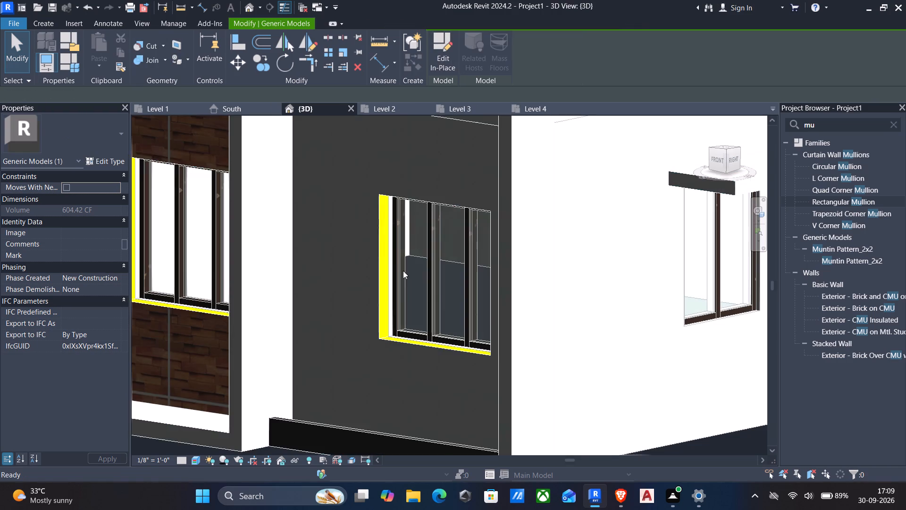
Examine the yellow window reveals and upper ledge on the front facade, checking which solid or void extrusions they belong to.
{"action": "scroll", "coordinate": [379, 257], "scroll_direction": "up", "scroll_amount": 3}
{"action": "left_click", "coordinate": [385, 287]}
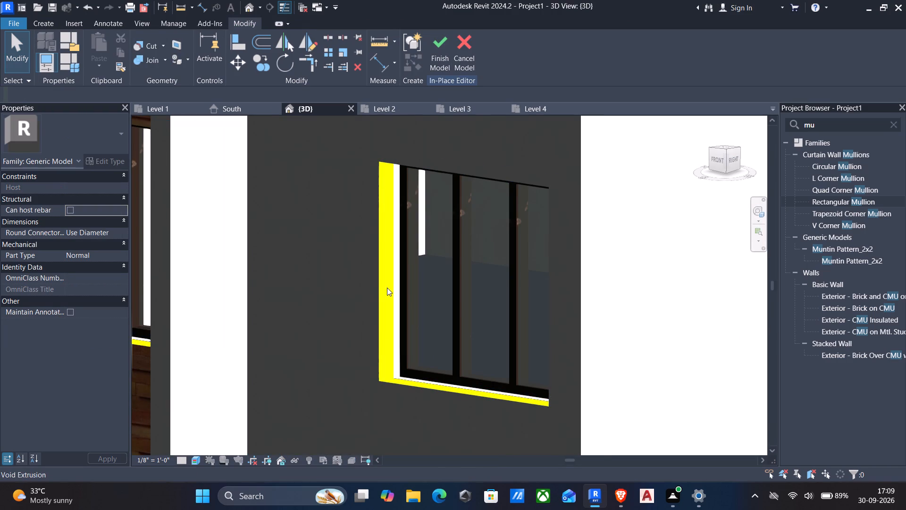
{"action": "middle_click_drag", "start_coordinate": [411, 379], "coordinate": [398, 391], "text": "shift"}
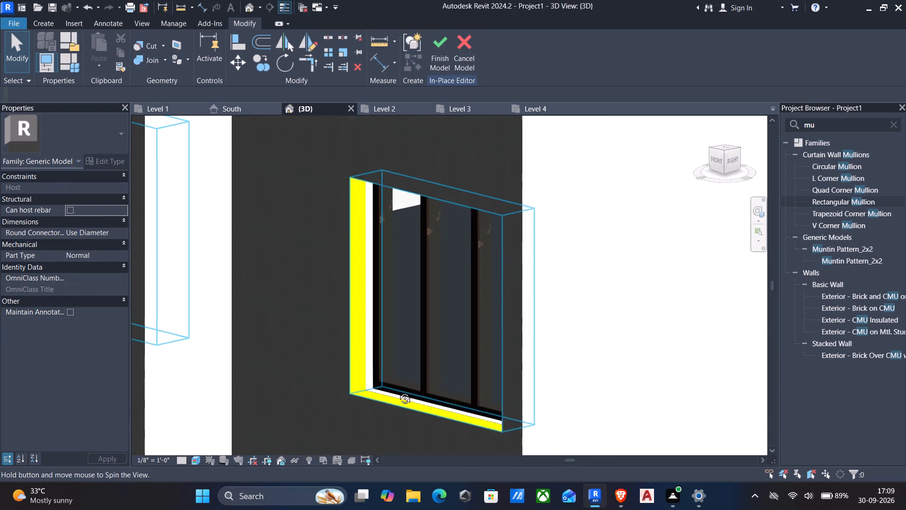
{"action": "middle_click_drag", "start_coordinate": [398, 391], "coordinate": [386, 426], "text": "shift"}
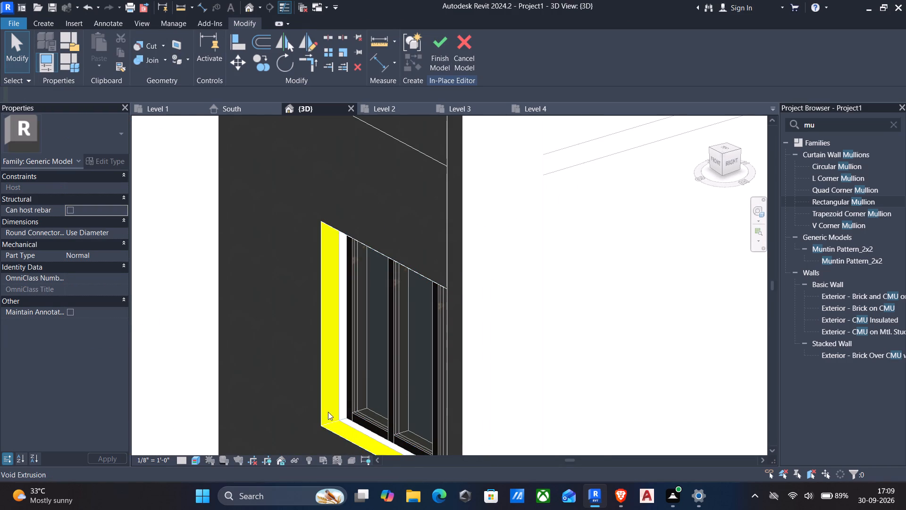
{"action": "scroll", "coordinate": [320, 411], "scroll_direction": "down", "scroll_amount": 5}
{"action": "middle_click_drag", "start_coordinate": [305, 376], "coordinate": [310, 375]}
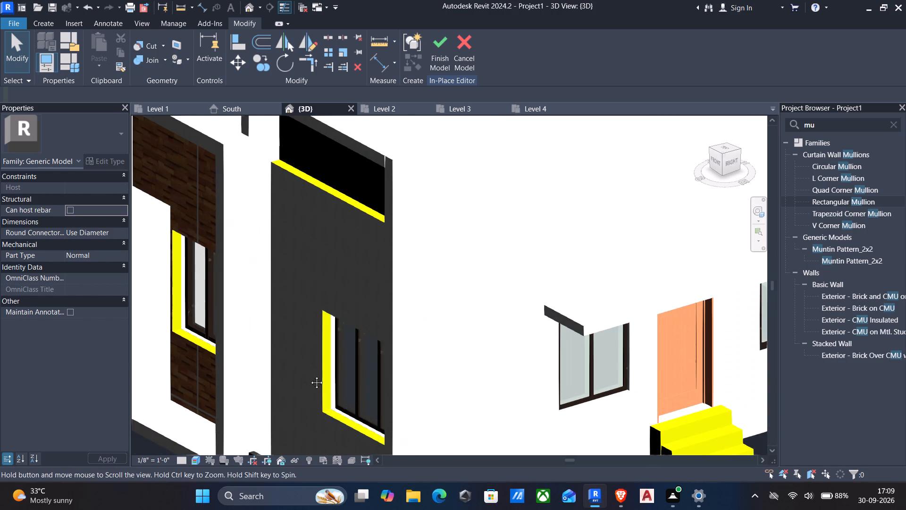
{"action": "middle_click_drag", "start_coordinate": [310, 375], "coordinate": [349, 368]}
{"action": "scroll", "coordinate": [347, 309], "scroll_direction": "up", "scroll_amount": 1}
{"action": "middle_click_drag", "start_coordinate": [357, 202], "coordinate": [344, 293], "text": "shift"}
{"action": "left_click", "coordinate": [356, 267]}
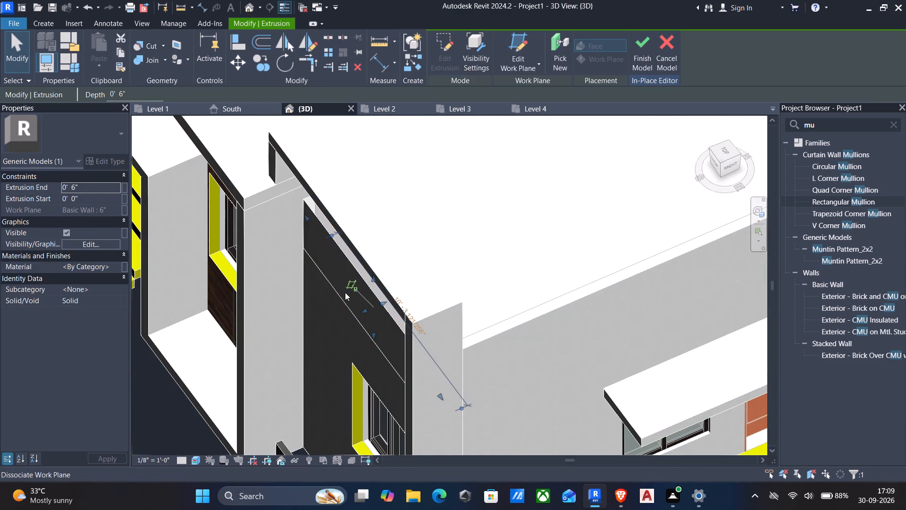
{"action": "middle_click_drag", "start_coordinate": [341, 301], "coordinate": [354, 295]}
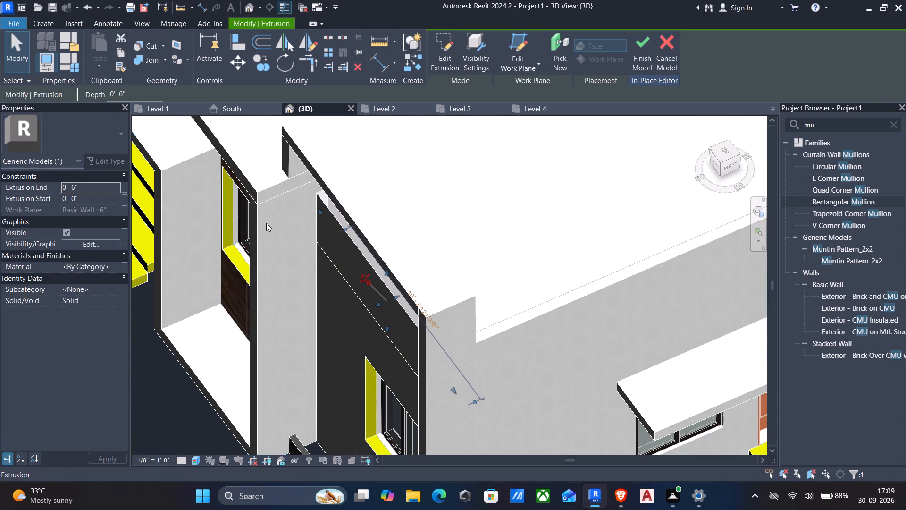
{"action": "left_click", "coordinate": [230, 232], "text": "ctrl"}
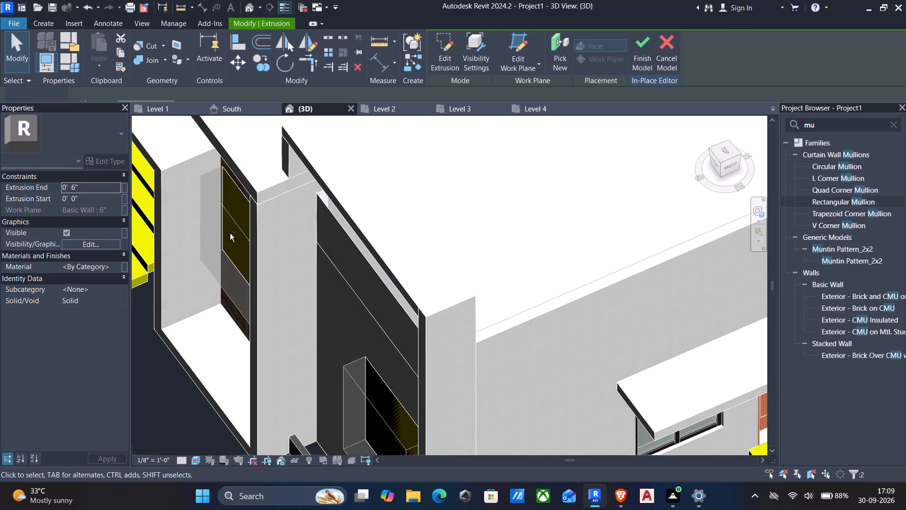
{"action": "scroll", "coordinate": [229, 251], "scroll_direction": "down", "scroll_amount": 1}
{"action": "middle_click_drag", "start_coordinate": [232, 251], "coordinate": [253, 248]}
{"action": "key", "text": "Escape"}
{"action": "middle_click_drag", "start_coordinate": [294, 264], "coordinate": [302, 263]}
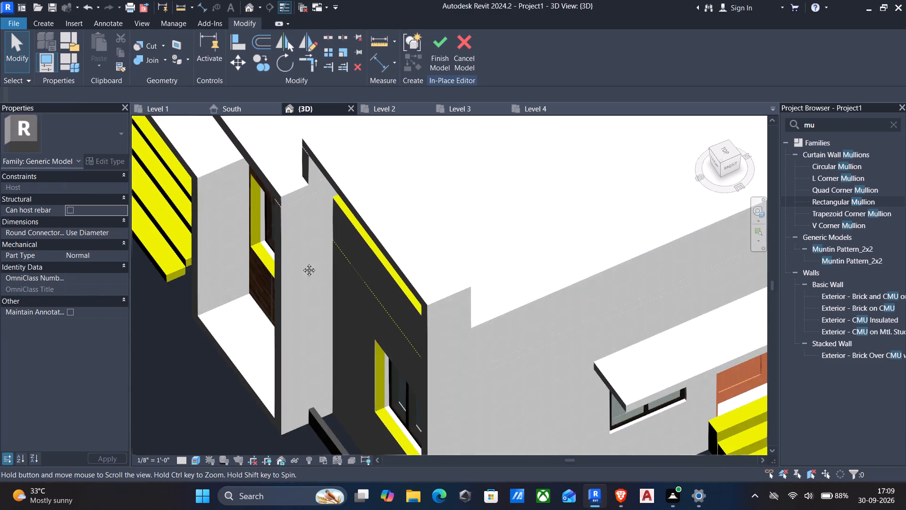
{"action": "middle_click_drag", "start_coordinate": [302, 263], "coordinate": [379, 211]}
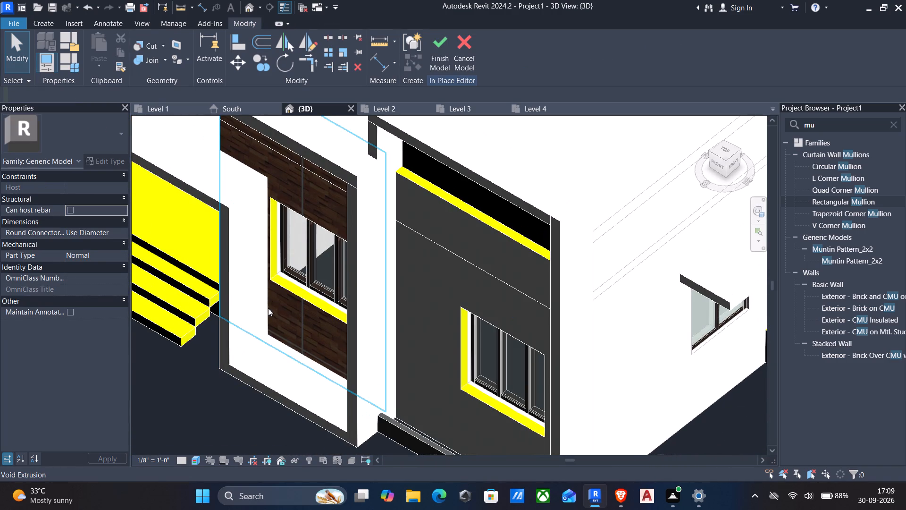
{"action": "scroll", "coordinate": [273, 264], "scroll_direction": "up", "scroll_amount": 4}
{"action": "scroll", "coordinate": [316, 318], "scroll_direction": "up", "scroll_amount": 3}
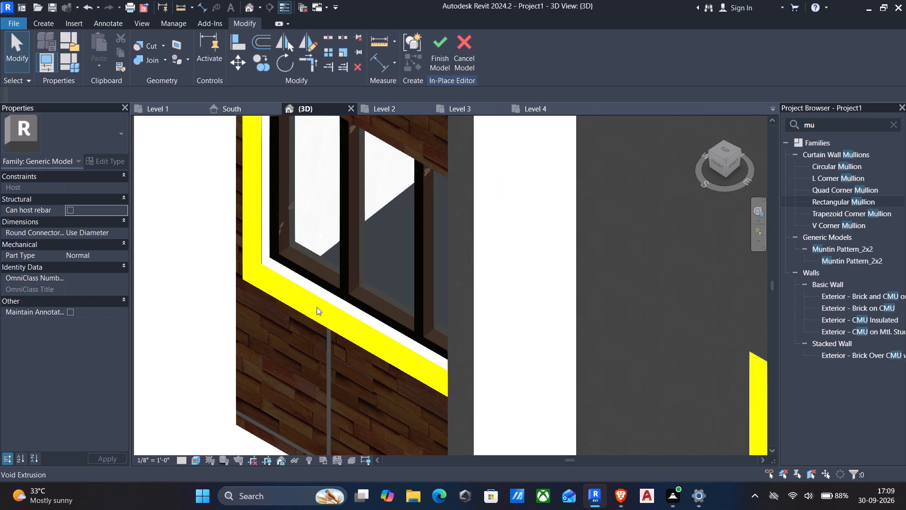
Assign the Gypsum Wall Board material to the yellow ledge extrusion below the recessed upper panel on the front facade.
{"action": "scroll", "coordinate": [315, 303], "scroll_direction": "down", "scroll_amount": 4}
{"action": "middle_click_drag", "start_coordinate": [446, 328], "coordinate": [435, 314]}
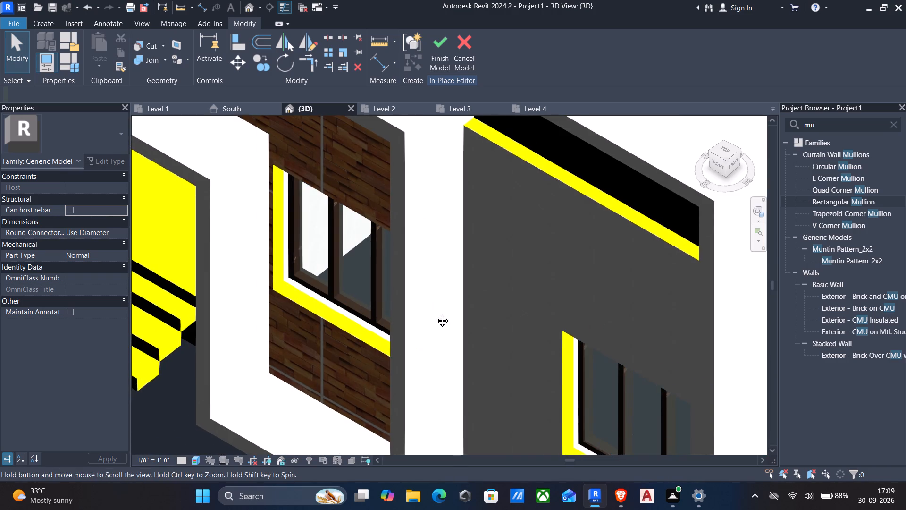
{"action": "middle_click_drag", "start_coordinate": [435, 314], "coordinate": [420, 296]}
{"action": "scroll", "coordinate": [420, 296], "scroll_direction": "down", "scroll_amount": 4}
{"action": "left_click", "coordinate": [529, 231]}
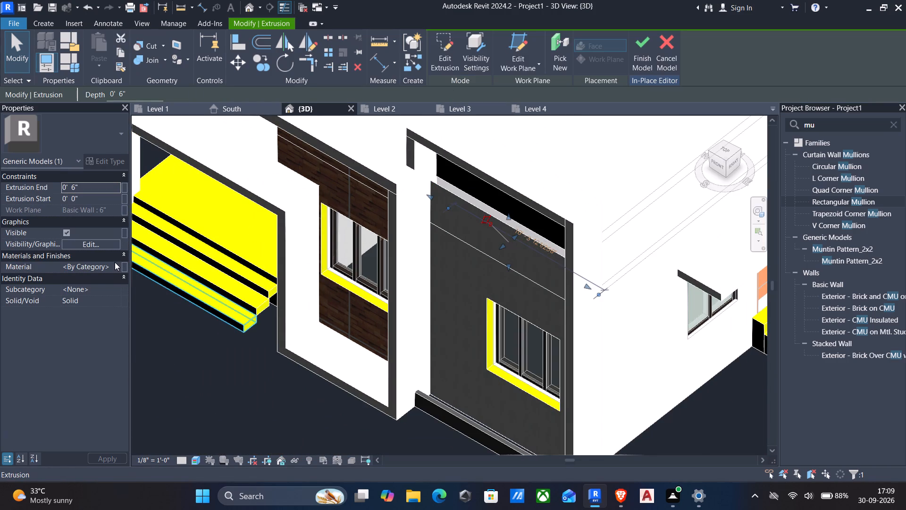
{"action": "left_click", "coordinate": [114, 266]}
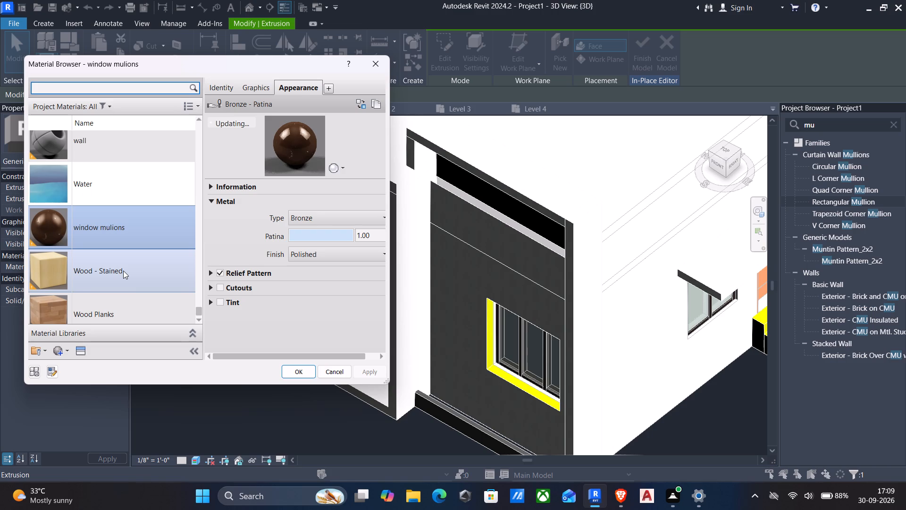
{"action": "scroll", "coordinate": [123, 271], "scroll_direction": "down", "scroll_amount": 7}
{"action": "left_click", "coordinate": [127, 85]}
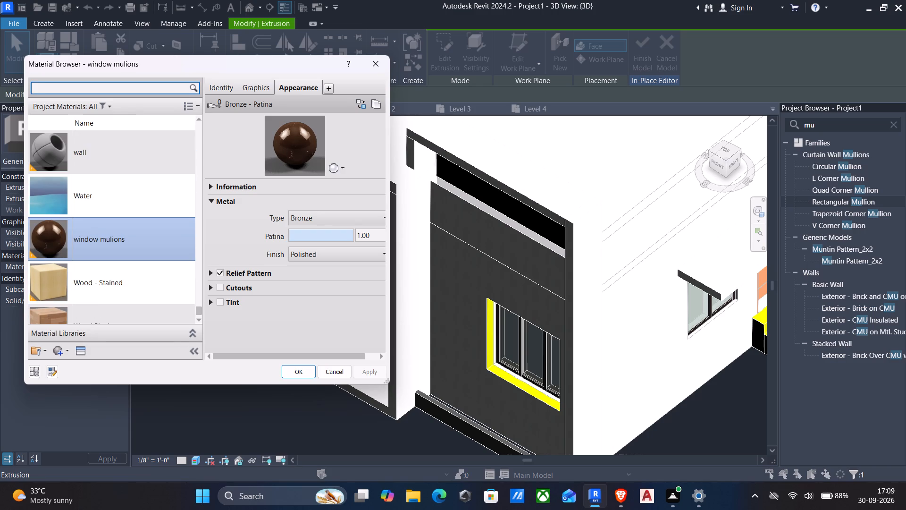
{"action": "type", "text": "gy"}
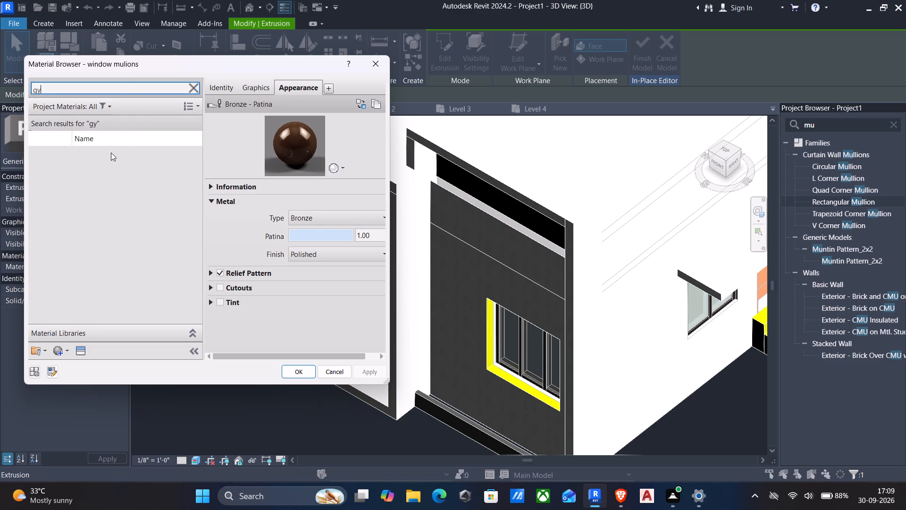
{"action": "left_click", "coordinate": [93, 170]}
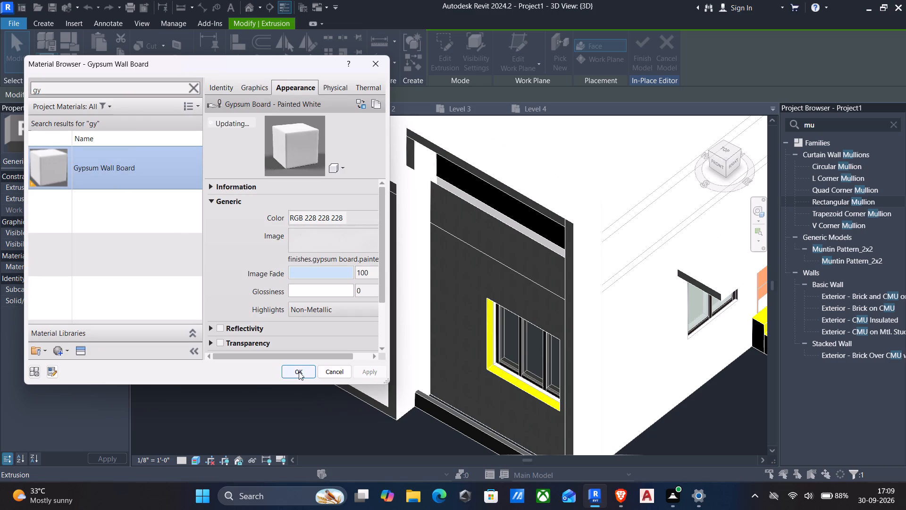
{"action": "left_click", "coordinate": [300, 372]}
{"action": "key", "text": "Escape"}
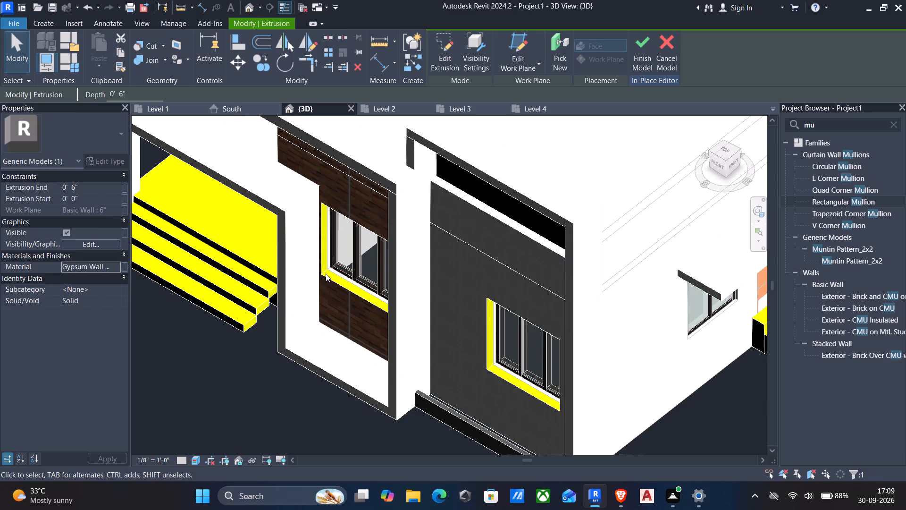
Examine the yellow window reveals of the front facade from several angles, checking the void extrusion that cuts both openings.
{"action": "left_click", "coordinate": [345, 283]}
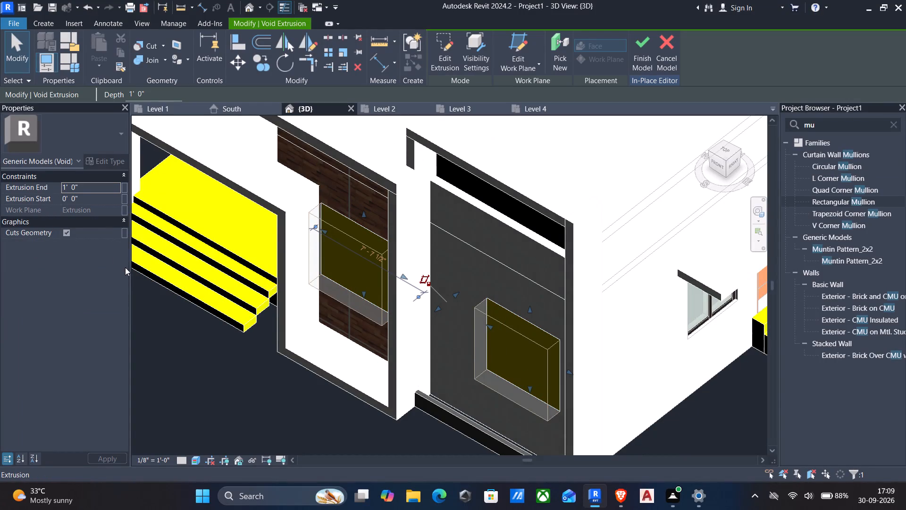
{"action": "key", "text": "Escape"}
{"action": "middle_click_drag", "start_coordinate": [300, 280], "coordinate": [398, 190], "text": "shift"}
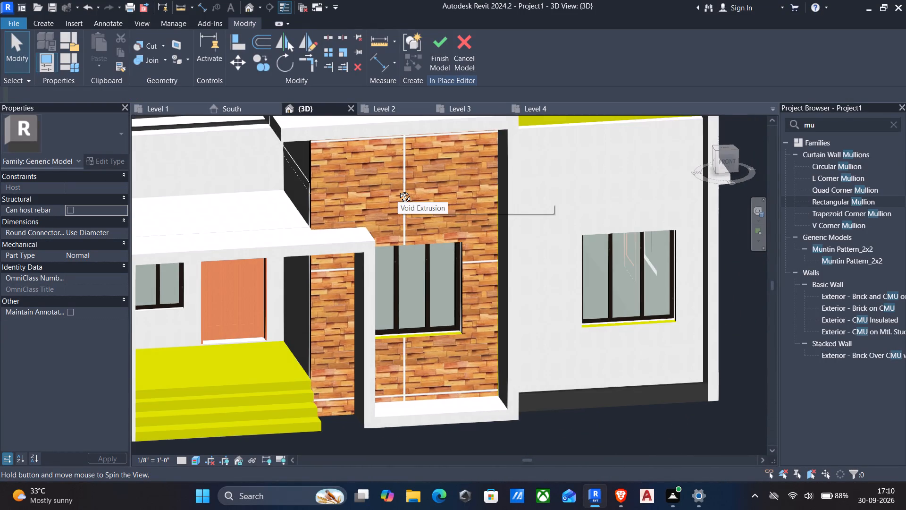
{"action": "middle_click_drag", "start_coordinate": [398, 190], "coordinate": [512, 184], "text": "shift"}
{"action": "scroll", "coordinate": [665, 239], "scroll_direction": "up", "scroll_amount": 2}
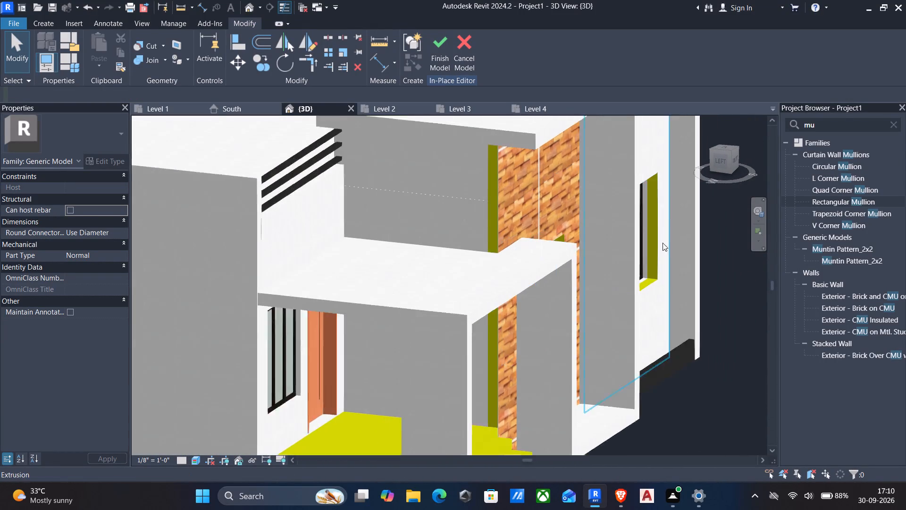
{"action": "scroll", "coordinate": [663, 243], "scroll_direction": "up", "scroll_amount": 6}
{"action": "scroll", "coordinate": [649, 306], "scroll_direction": "up", "scroll_amount": 2}
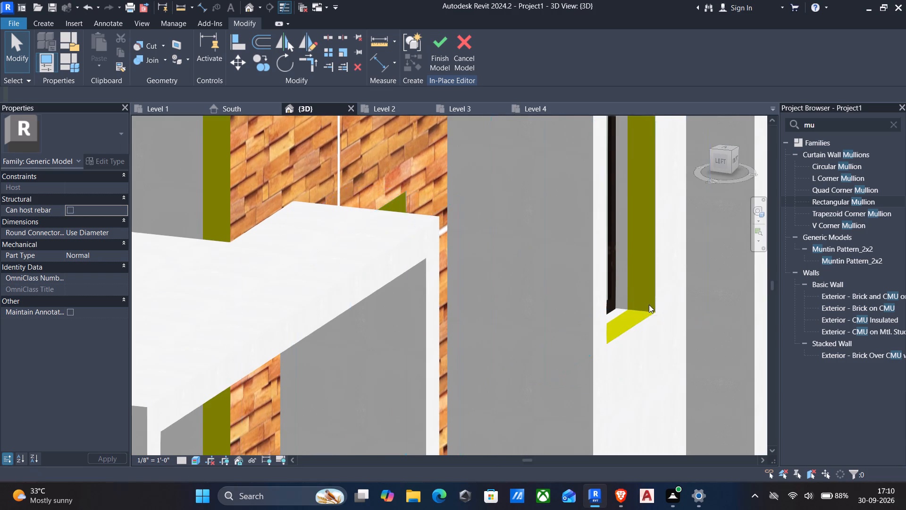
{"action": "scroll", "coordinate": [649, 305], "scroll_direction": "up", "scroll_amount": 2}
{"action": "left_click", "coordinate": [656, 293]}
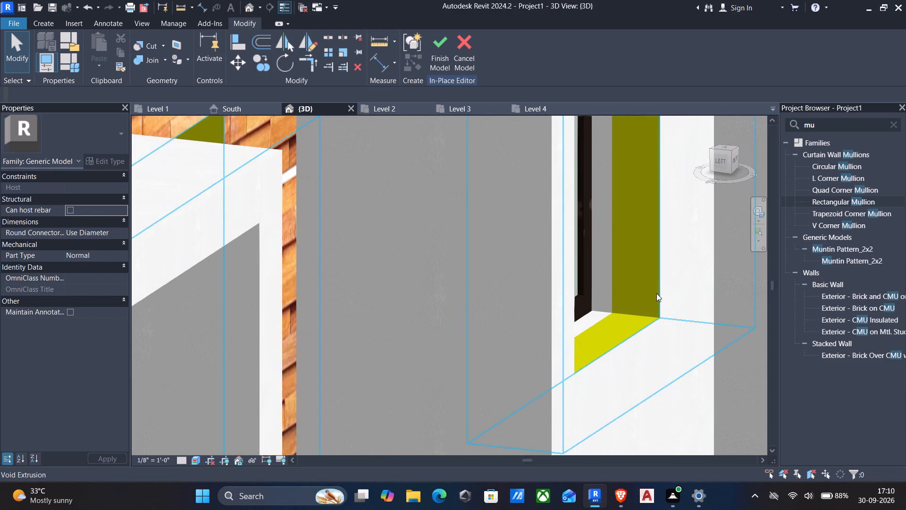
{"action": "scroll", "coordinate": [656, 293], "scroll_direction": "down", "scroll_amount": 10}
{"action": "key", "text": "Escape"}
{"action": "scroll", "coordinate": [656, 293], "scroll_direction": "down", "scroll_amount": 4}
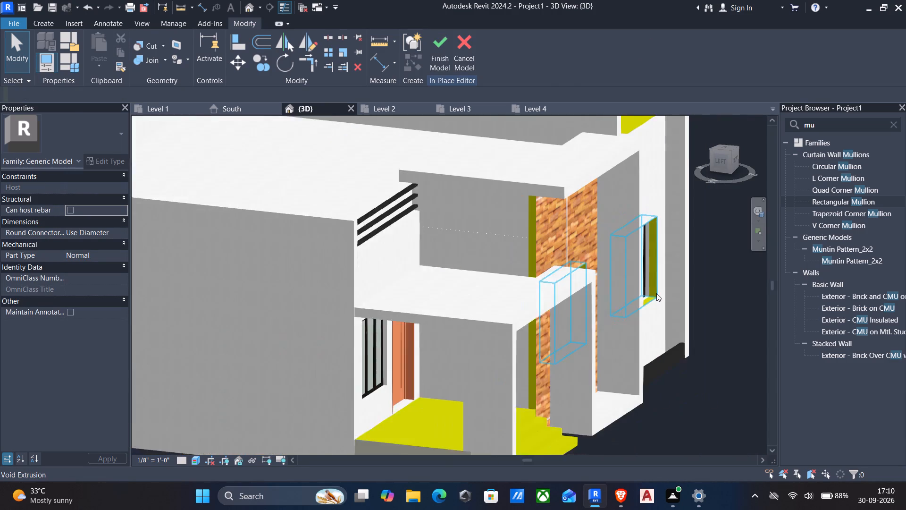
{"action": "middle_click_drag", "start_coordinate": [661, 296], "coordinate": [487, 286], "text": "shift"}
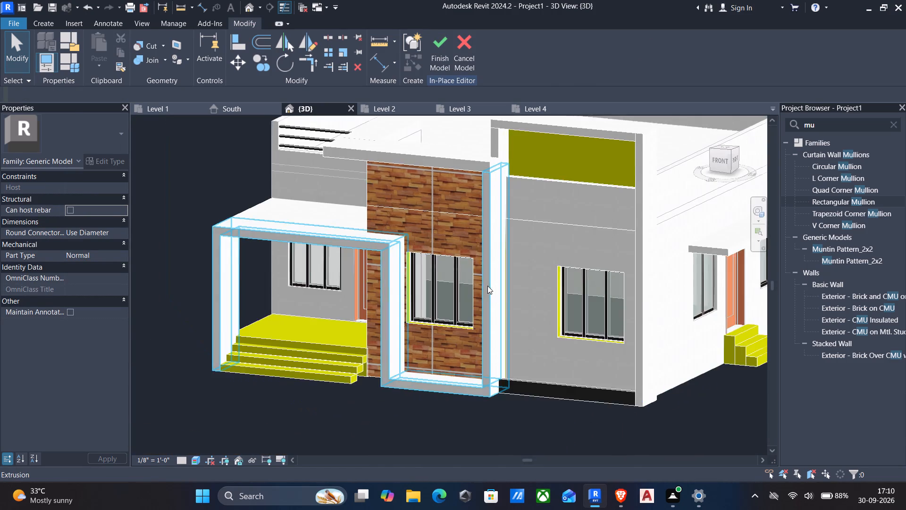
{"action": "scroll", "coordinate": [485, 291], "scroll_direction": "down", "scroll_amount": 4}
{"action": "middle_click_drag", "start_coordinate": [497, 303], "coordinate": [519, 296], "text": "shift"}
{"action": "scroll", "coordinate": [525, 296], "scroll_direction": "down", "scroll_amount": 1}
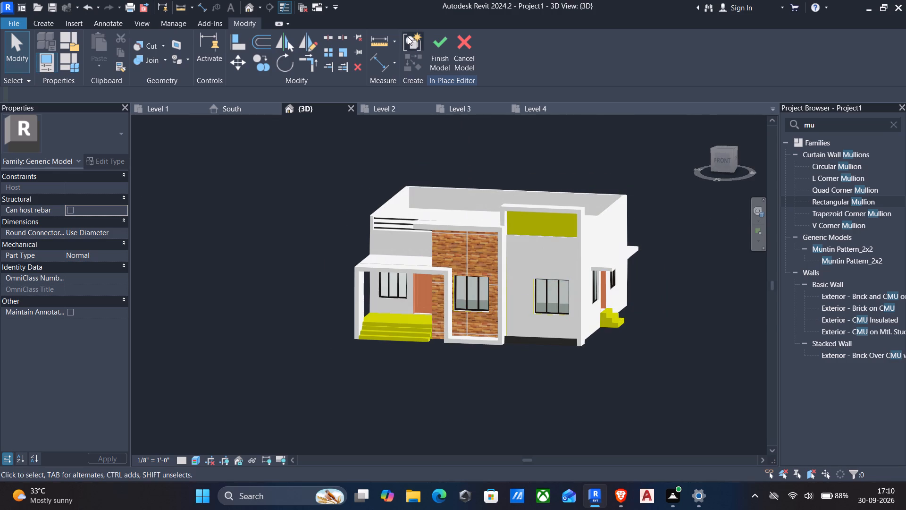
Finish editing the in-place generic model.
{"action": "left_click", "coordinate": [439, 49]}
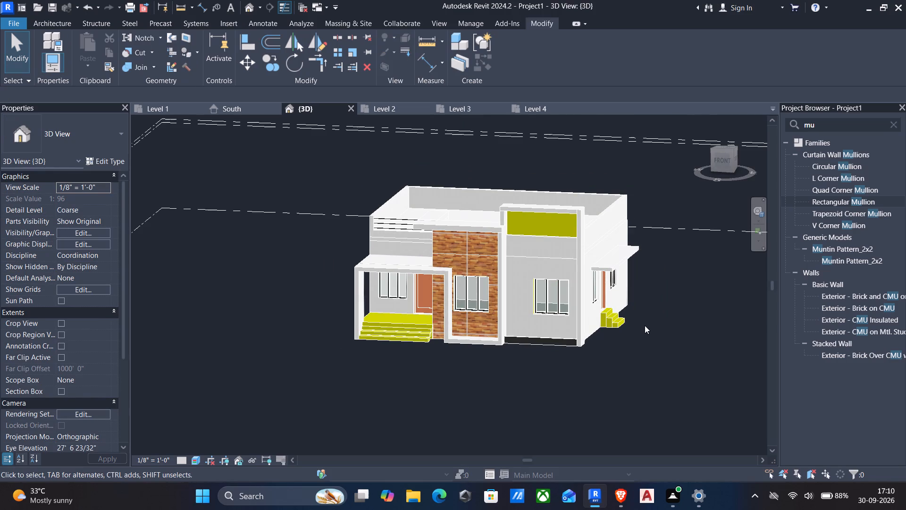
Reopen the in-place generic model, assign Gypsum Wall Board to the three side-entrance step extrusions, and finish the model.
{"action": "scroll", "coordinate": [608, 321], "scroll_direction": "up", "scroll_amount": 4}
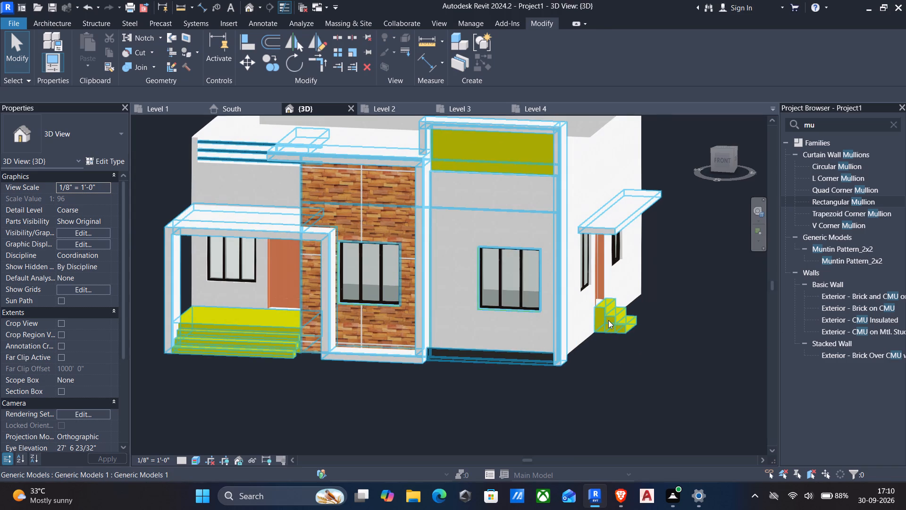
{"action": "left_click", "coordinate": [608, 320]}
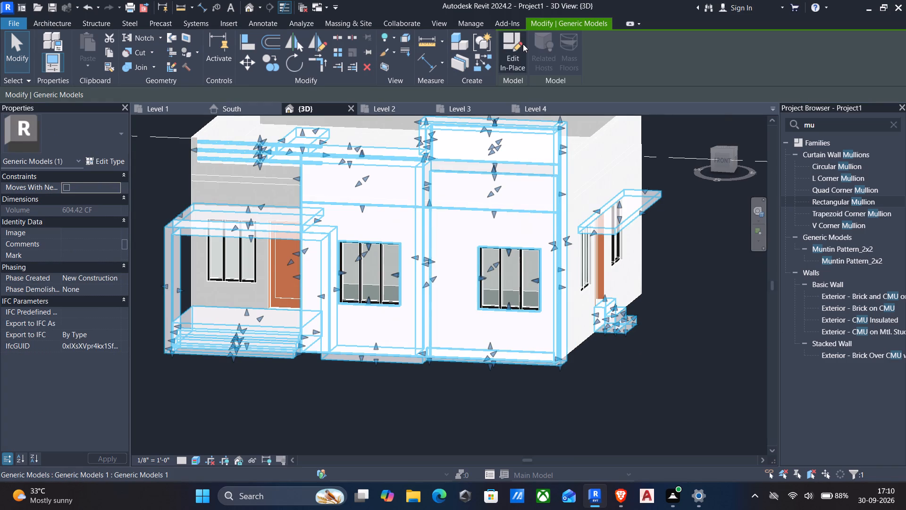
{"action": "left_click", "coordinate": [514, 53]}
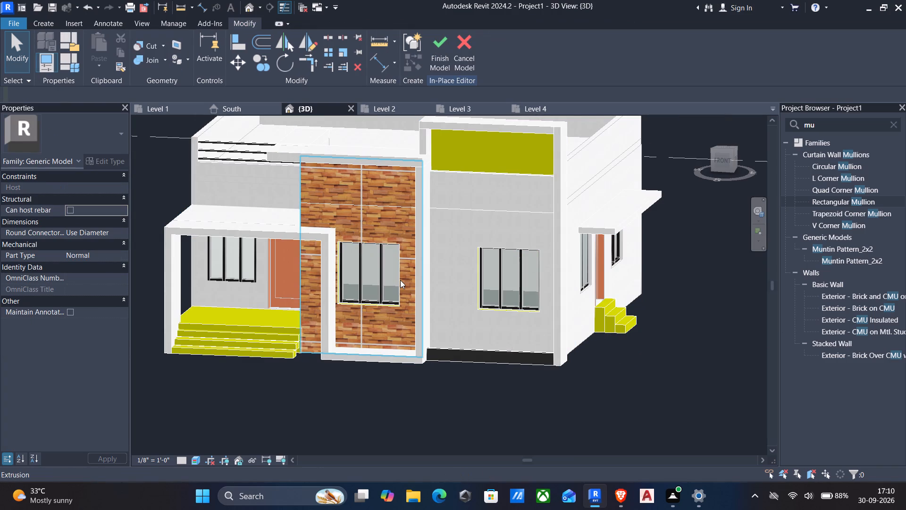
{"action": "left_click", "coordinate": [623, 329]}
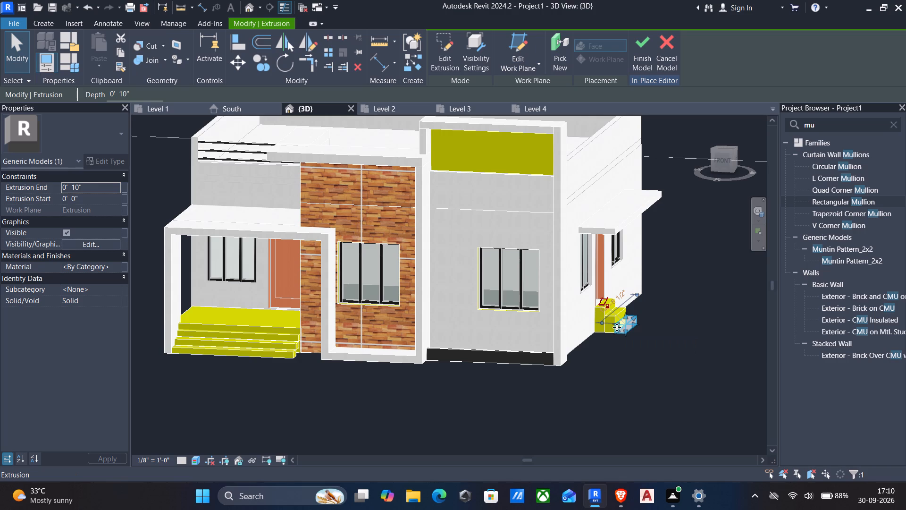
{"action": "left_click", "coordinate": [609, 326], "text": "ctrl"}
{"action": "left_click", "coordinate": [595, 311], "text": "ctrl"}
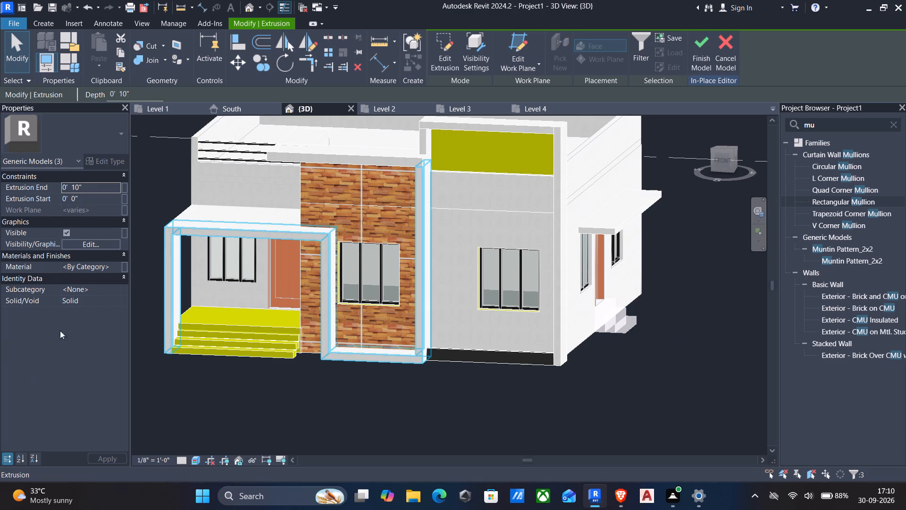
{"action": "left_click", "coordinate": [117, 266]}
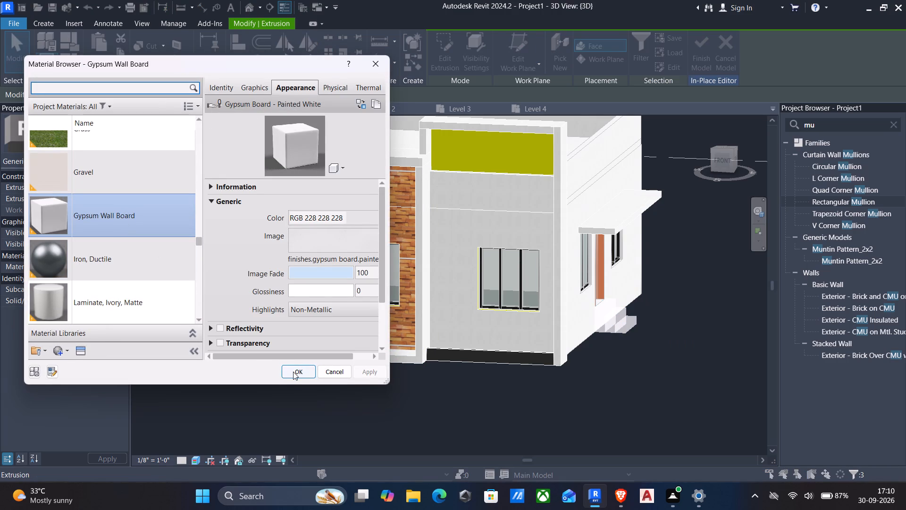
{"action": "left_click", "coordinate": [293, 372]}
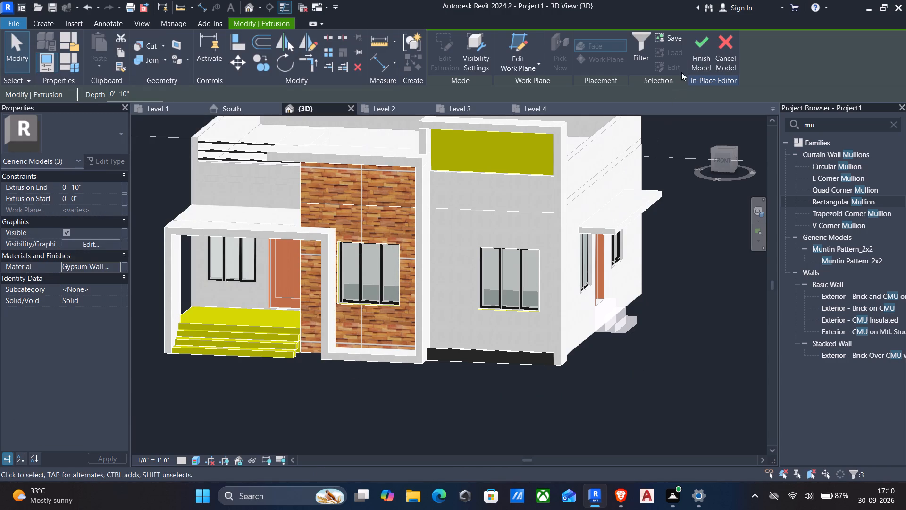
{"action": "left_click", "coordinate": [705, 51]}
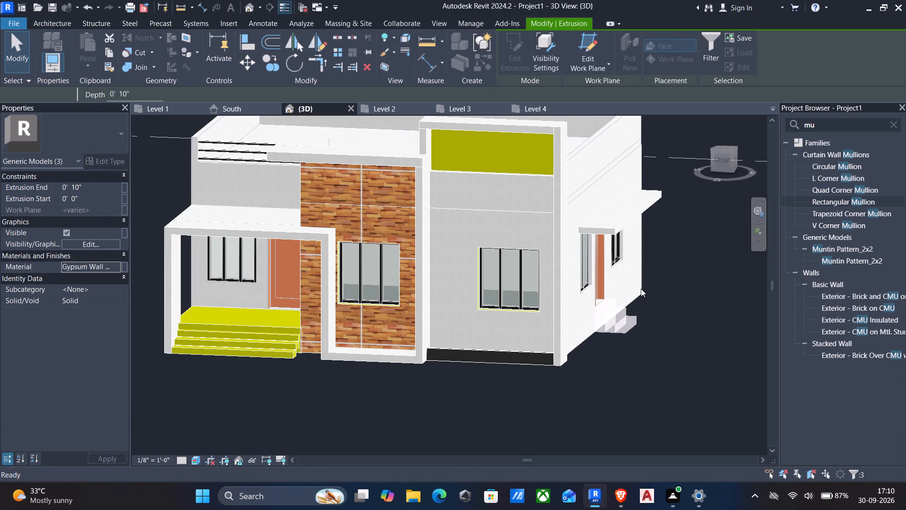
Open the in-place generic model containing the side-entrance steps for editing again.
{"action": "scroll", "coordinate": [634, 341], "scroll_direction": "up", "scroll_amount": 5}
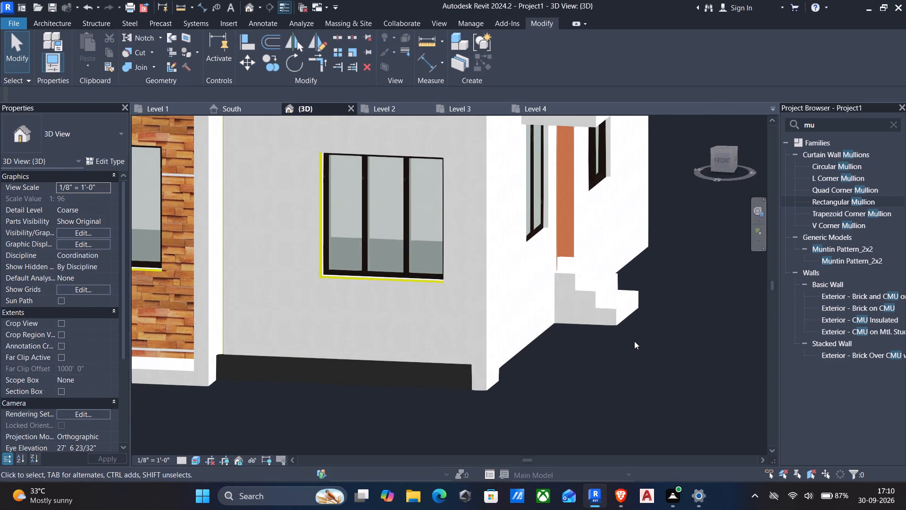
{"action": "middle_click_drag", "start_coordinate": [634, 341], "coordinate": [526, 368], "text": "shift"}
{"action": "scroll", "coordinate": [530, 369], "scroll_direction": "down", "scroll_amount": 1}
{"action": "middle_click_drag", "start_coordinate": [530, 370], "coordinate": [494, 348]}
{"action": "scroll", "coordinate": [479, 334], "scroll_direction": "up", "scroll_amount": 1}
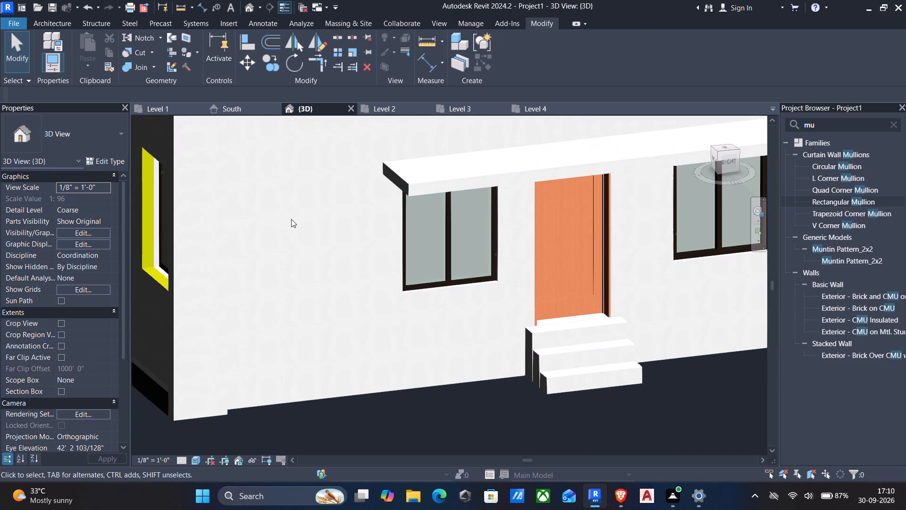
{"action": "left_click", "coordinate": [603, 323]}
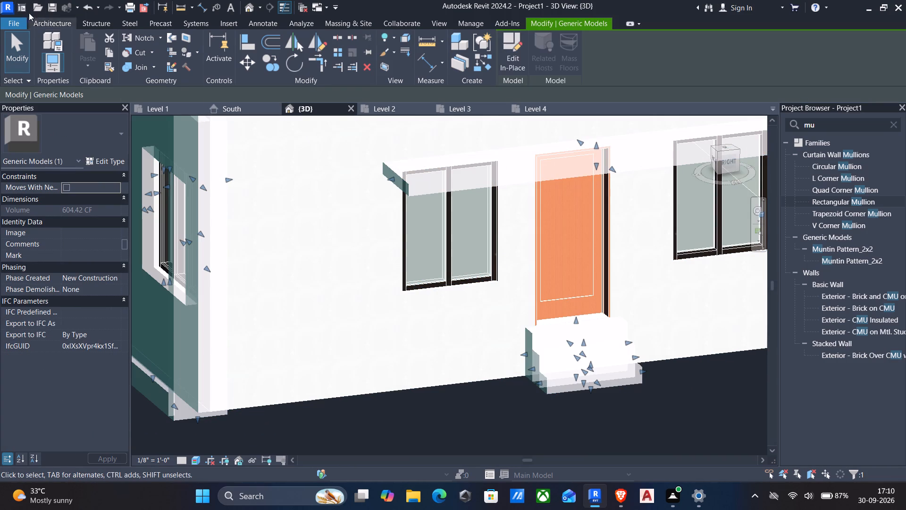
{"action": "left_click", "coordinate": [517, 57]}
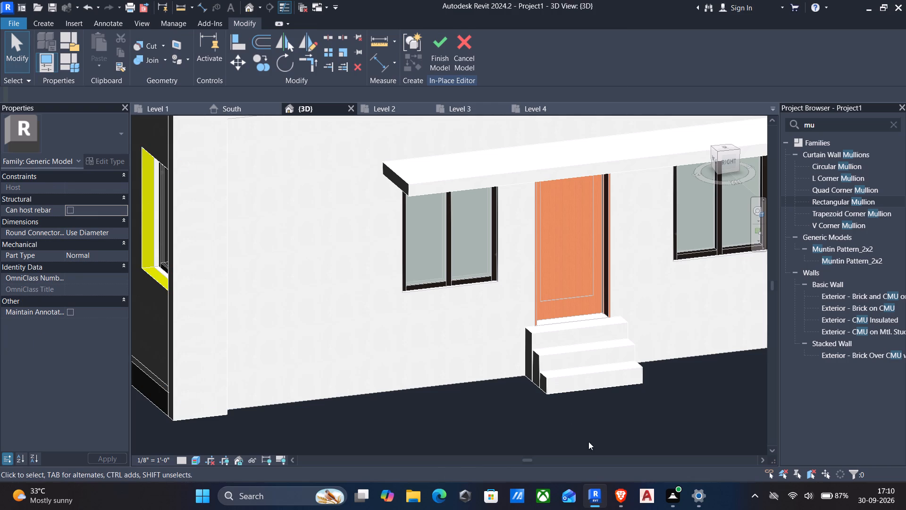
Start a new extrusion on the top face of the lowest side-entrance step and sketch a rectangle about 4' wide covering the tread.
{"action": "left_click", "coordinate": [584, 375]}
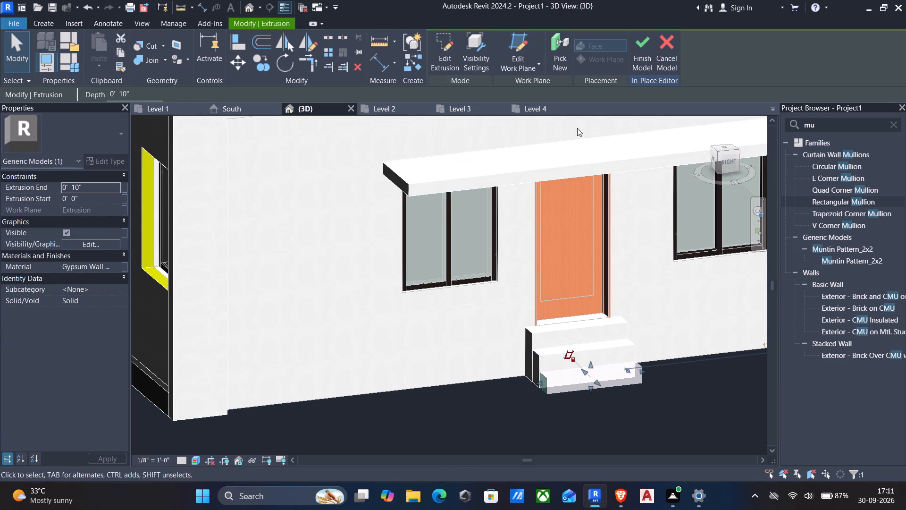
{"action": "left_click", "coordinate": [46, 25]}
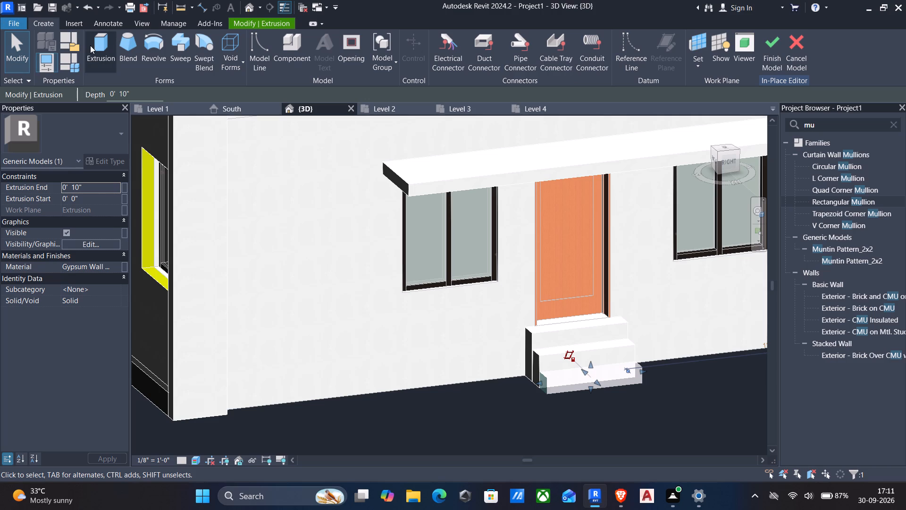
{"action": "left_click", "coordinate": [96, 46]}
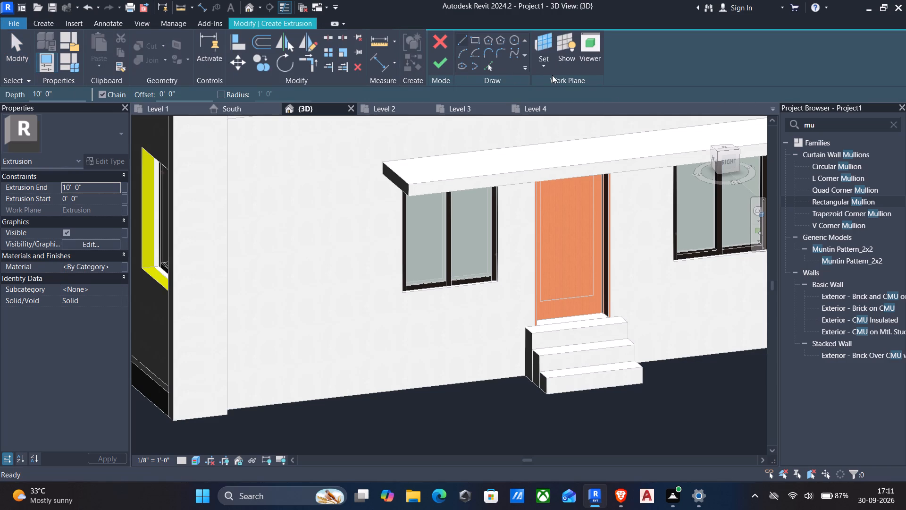
{"action": "left_click", "coordinate": [545, 68]}
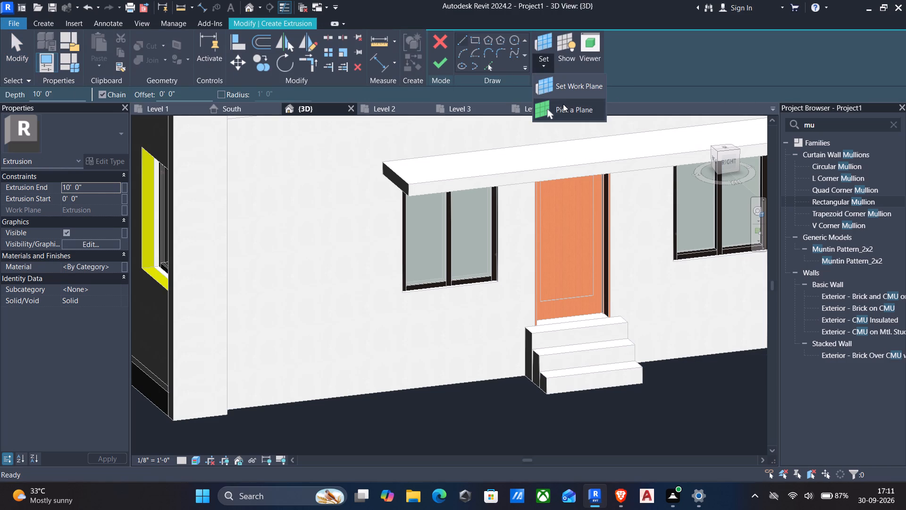
{"action": "left_click", "coordinate": [567, 110]}
{"action": "scroll", "coordinate": [528, 333], "scroll_direction": "up", "scroll_amount": 2}
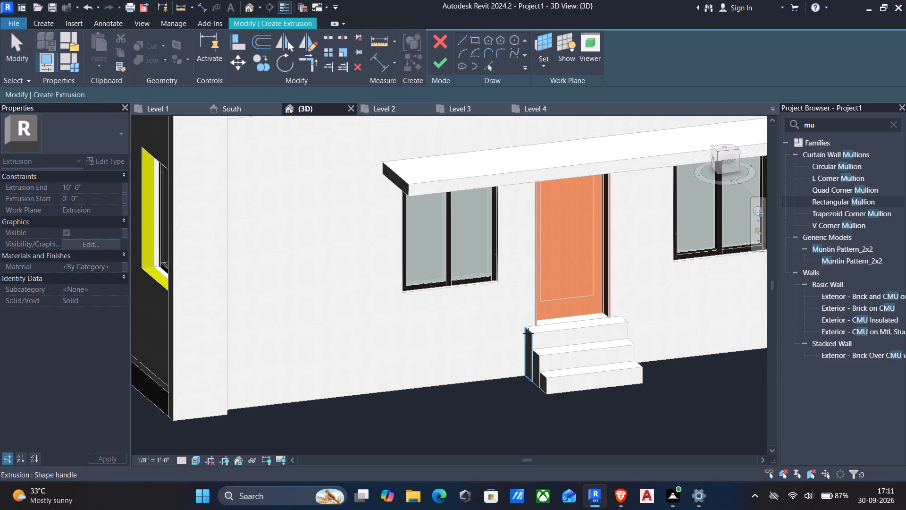
{"action": "scroll", "coordinate": [528, 333], "scroll_direction": "up", "scroll_amount": 2}
{"action": "left_click", "coordinate": [601, 406]}
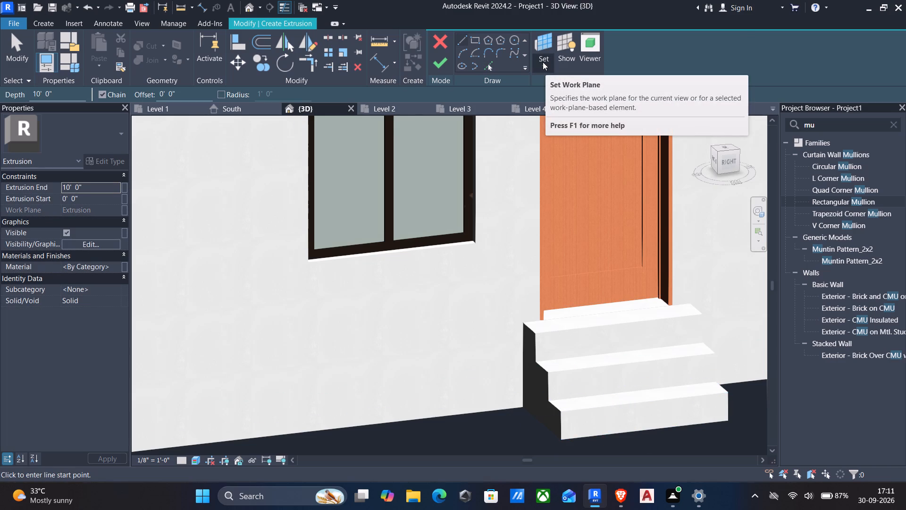
{"action": "left_click", "coordinate": [474, 42]}
{"action": "scroll", "coordinate": [553, 409], "scroll_direction": "up", "scroll_amount": 5}
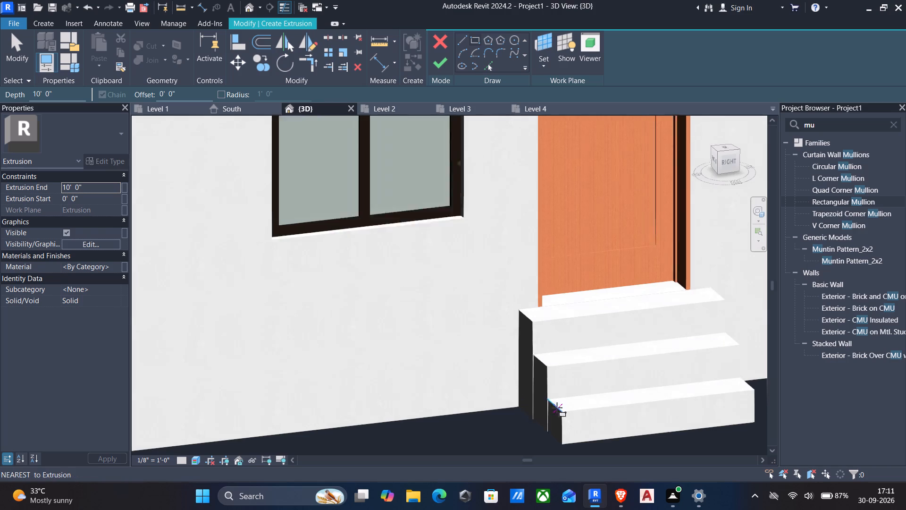
{"action": "left_click_drag", "start_coordinate": [570, 416], "coordinate": [560, 409]}
{"action": "middle_click_drag", "start_coordinate": [614, 393], "coordinate": [450, 391]}
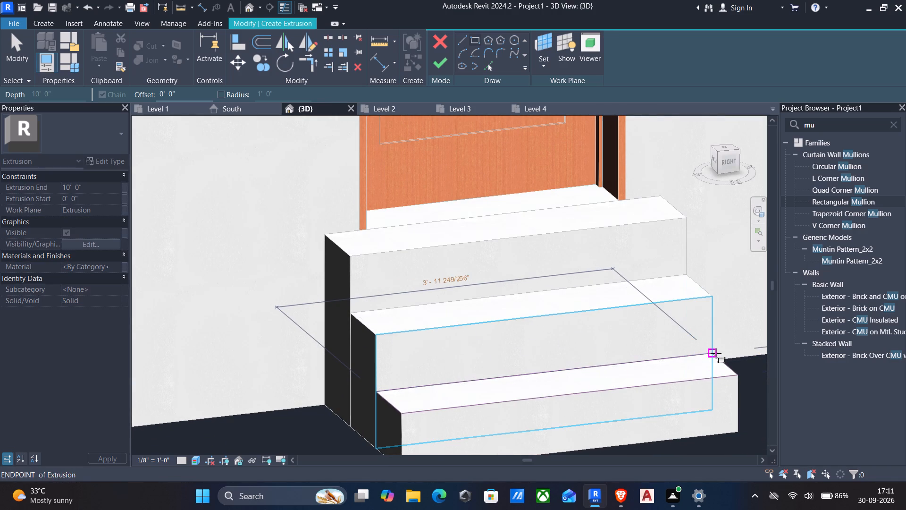
{"action": "scroll", "coordinate": [716, 354], "scroll_direction": "up", "scroll_amount": 2}
{"action": "left_click", "coordinate": [716, 354]}
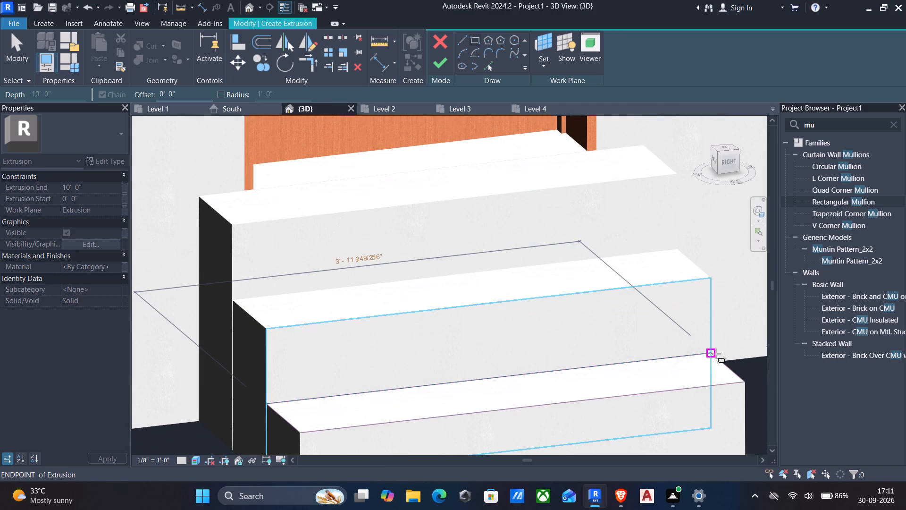
{"action": "key", "text": "Escape"}
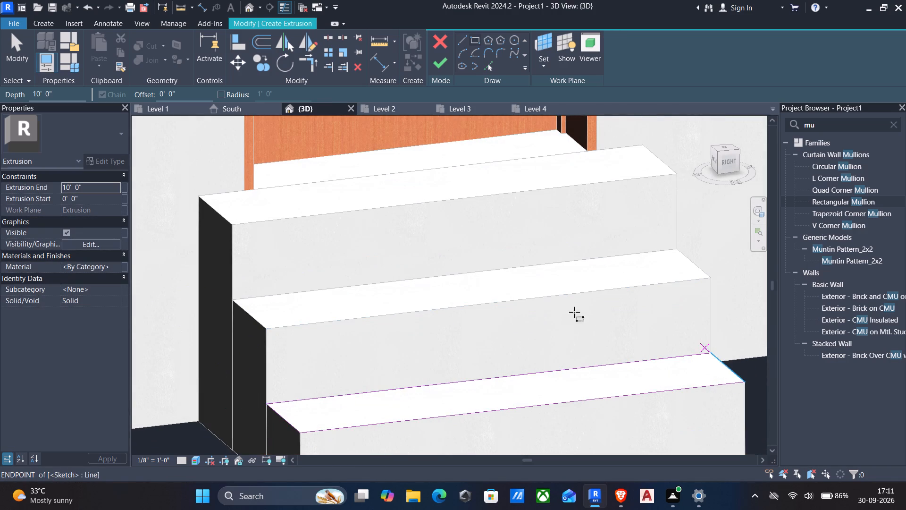
{"action": "scroll", "coordinate": [590, 273], "scroll_direction": "down", "scroll_amount": 2}
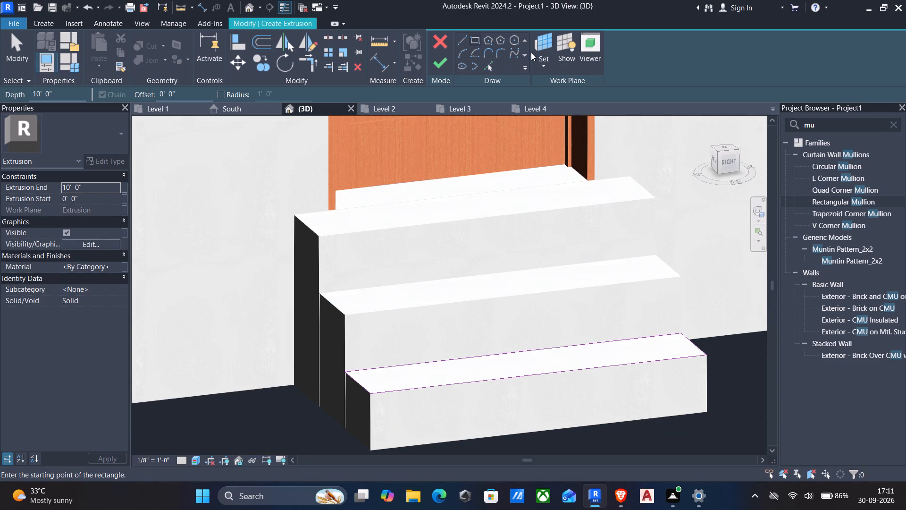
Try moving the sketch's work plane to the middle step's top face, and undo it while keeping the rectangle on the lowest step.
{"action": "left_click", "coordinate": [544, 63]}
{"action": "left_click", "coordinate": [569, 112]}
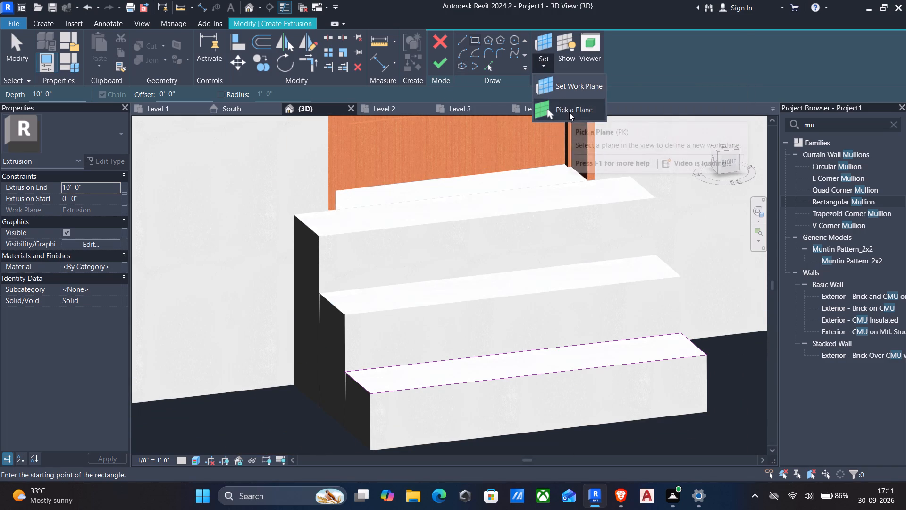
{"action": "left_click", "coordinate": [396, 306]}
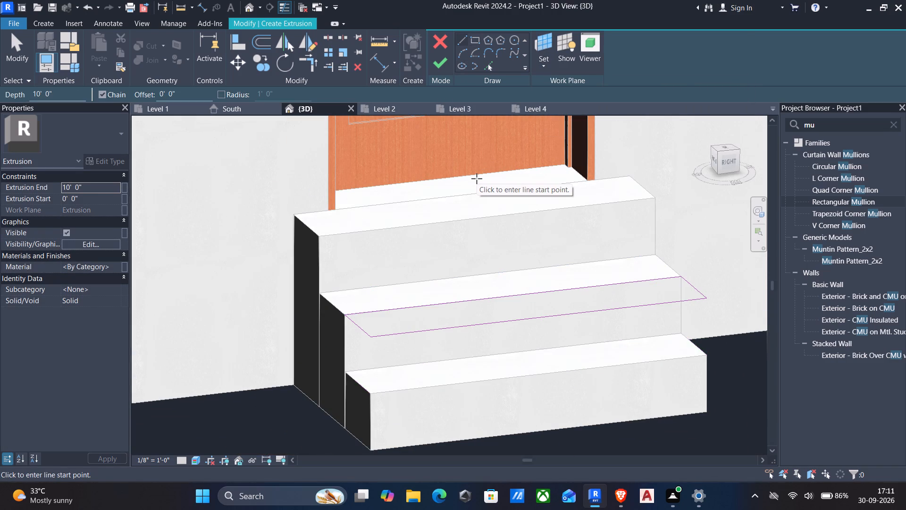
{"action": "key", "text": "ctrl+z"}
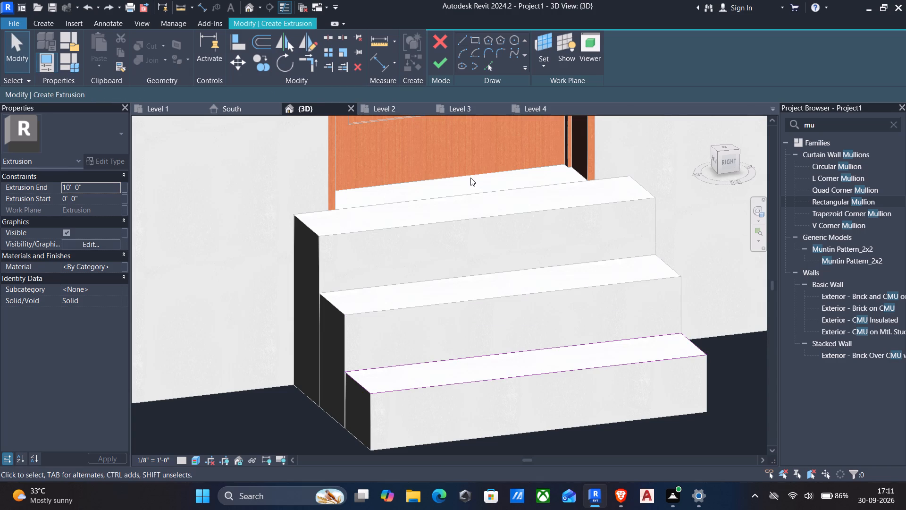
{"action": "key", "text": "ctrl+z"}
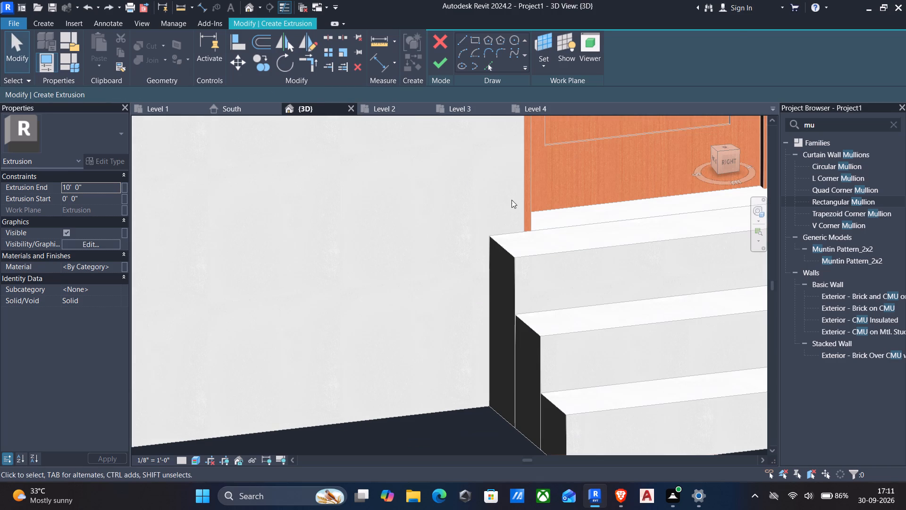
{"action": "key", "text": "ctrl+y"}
Finish the lowest tread's sketch, set its extrusion end to 0.05", and finish the in-place model.
{"action": "scroll", "coordinate": [538, 235], "scroll_direction": "down", "scroll_amount": 2}
{"action": "middle_click_drag", "start_coordinate": [556, 277], "coordinate": [184, 236]}
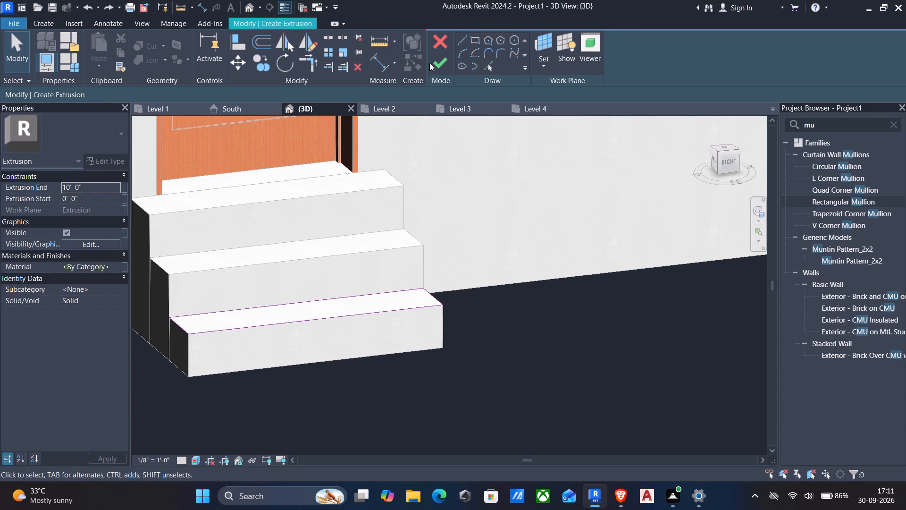
{"action": "left_click", "coordinate": [436, 62]}
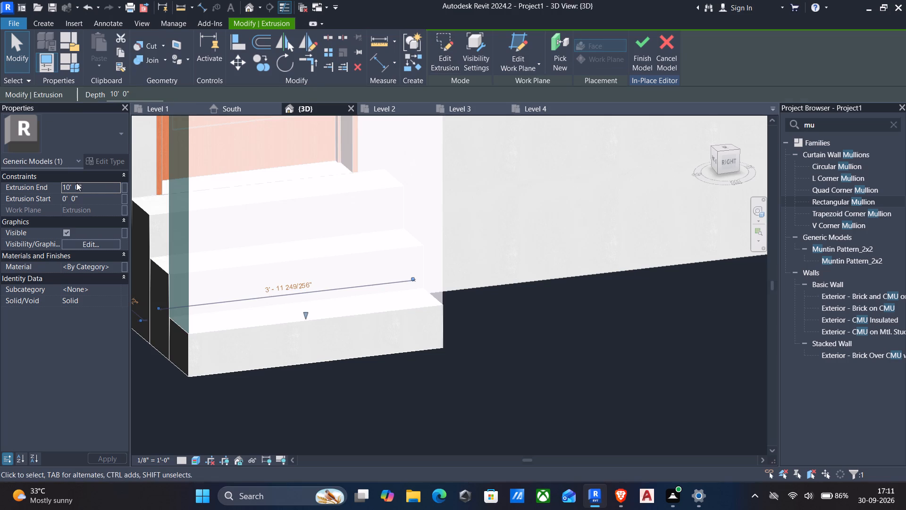
{"action": "left_click", "coordinate": [104, 184]}
{"action": "type", "text": "0.05\""}
{"action": "key", "text": "Return"}
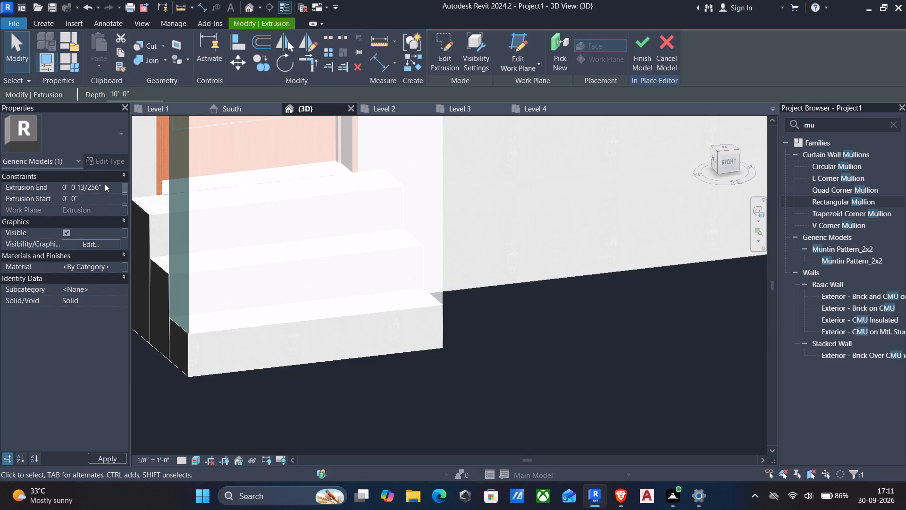
{"action": "scroll", "coordinate": [292, 256], "scroll_direction": "down", "scroll_amount": 2}
{"action": "middle_click_drag", "start_coordinate": [296, 257], "coordinate": [328, 256]}
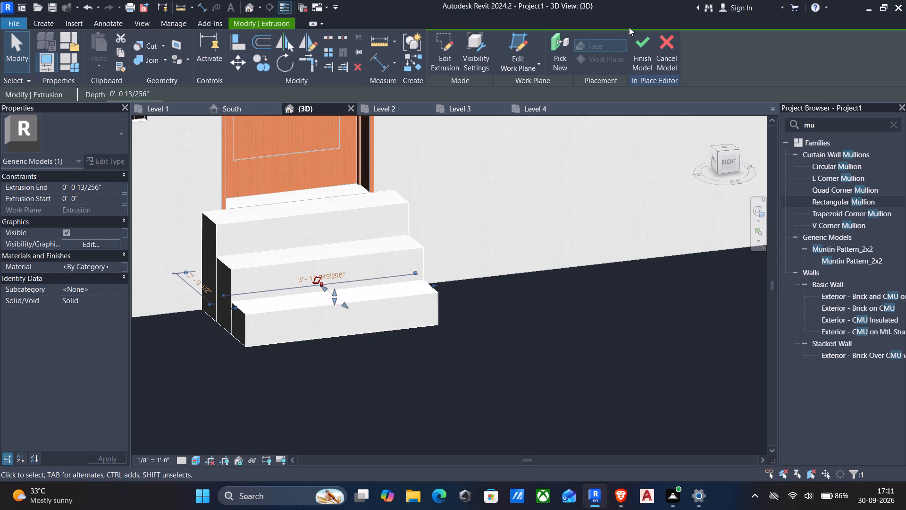
{"action": "left_click", "coordinate": [643, 45]}
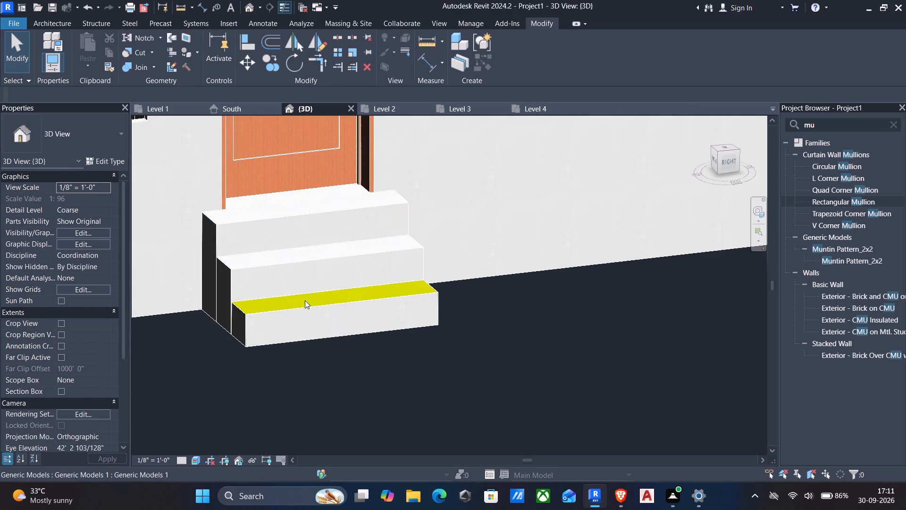
Reopen the in-place generic model containing the side-entrance steps for editing.
{"action": "scroll", "coordinate": [299, 303], "scroll_direction": "up", "scroll_amount": 3}
{"action": "scroll", "coordinate": [235, 214], "scroll_direction": "down", "scroll_amount": 1}
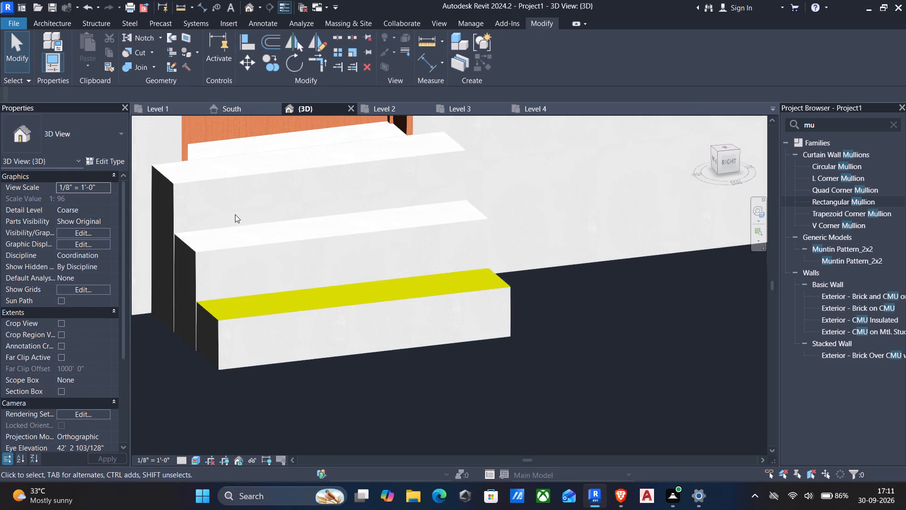
{"action": "scroll", "coordinate": [235, 214], "scroll_direction": "down", "scroll_amount": 1}
{"action": "scroll", "coordinate": [284, 219], "scroll_direction": "down", "scroll_amount": 2}
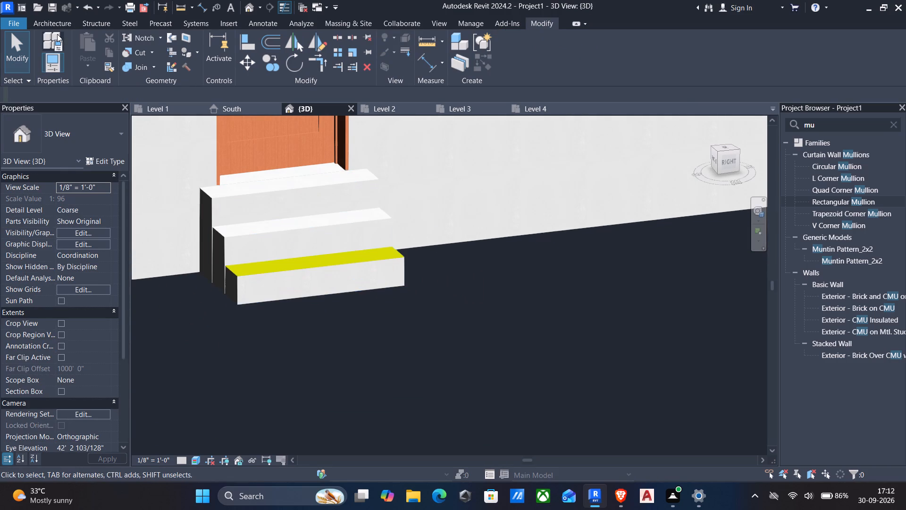
{"action": "left_click", "coordinate": [299, 230]}
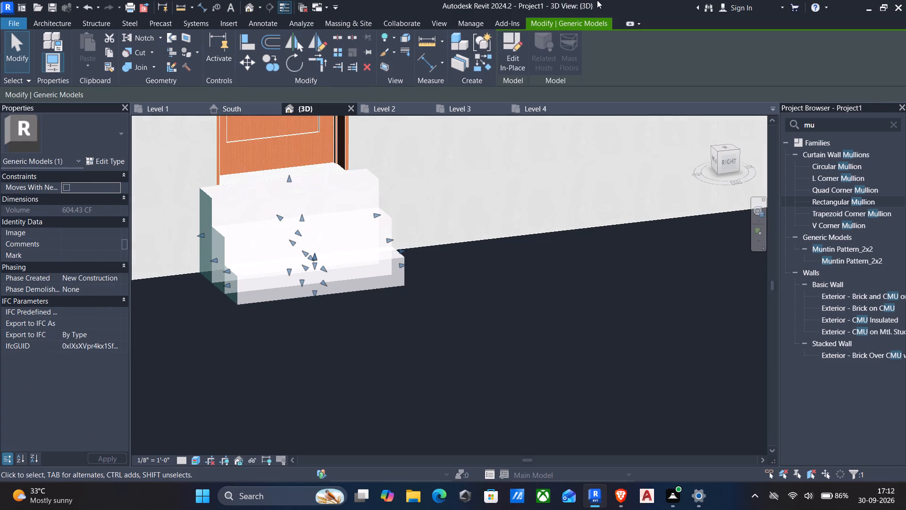
{"action": "left_click", "coordinate": [512, 49]}
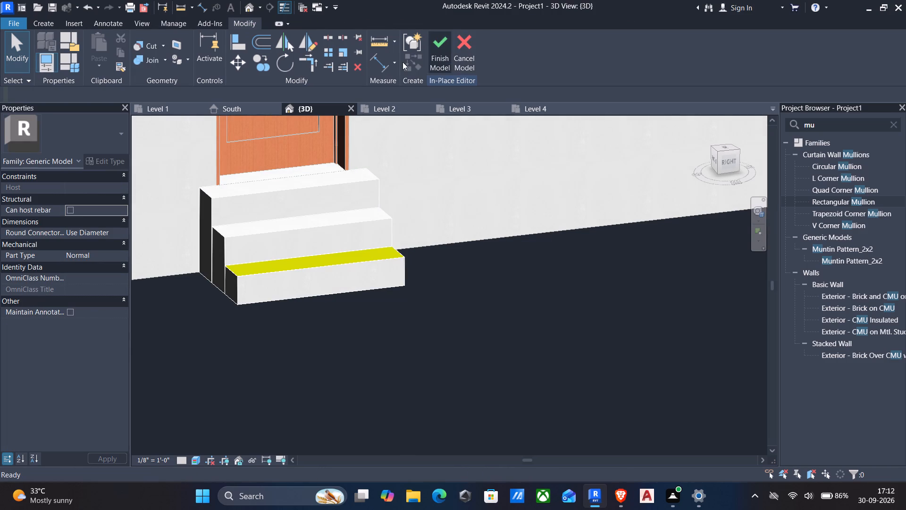
Start an extrusion on the middle step's top face and sketch a rectangle about 4' by 10" corner to corner over the tread.
{"action": "left_click", "coordinate": [52, 23]}
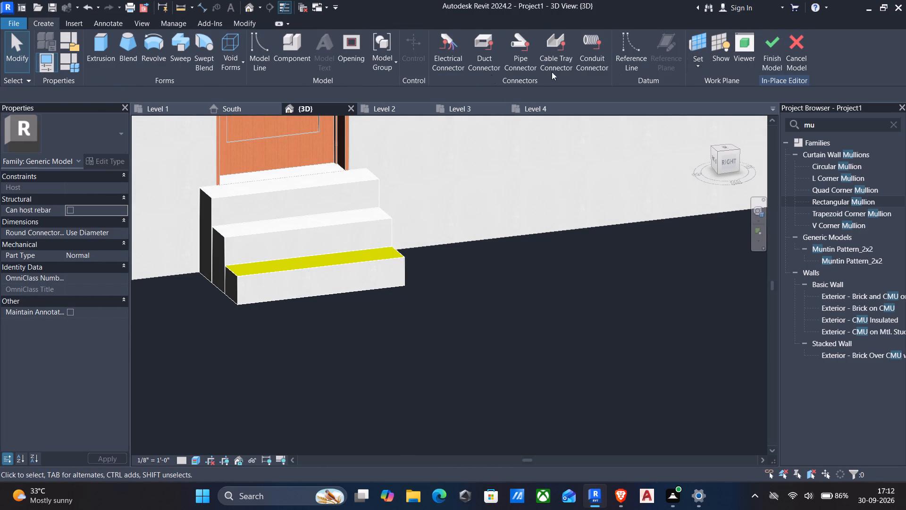
{"action": "left_click", "coordinate": [104, 48]}
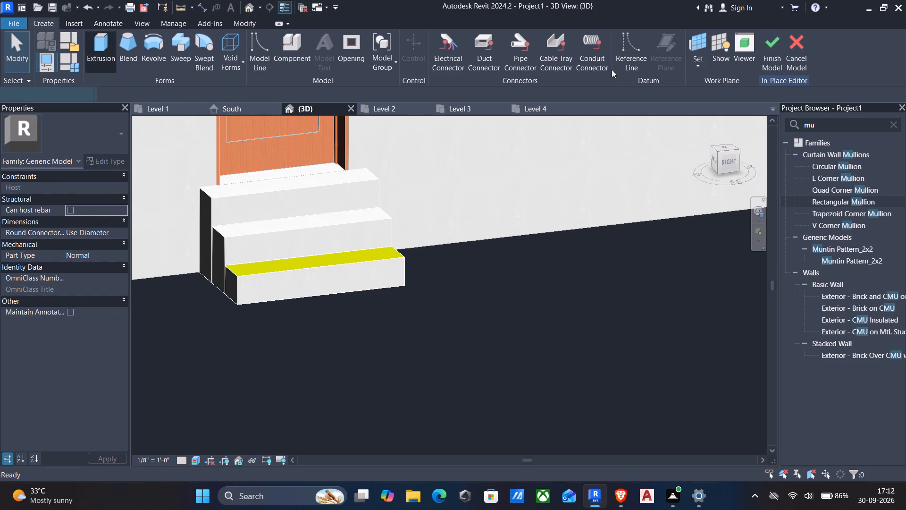
{"action": "left_click", "coordinate": [546, 69]}
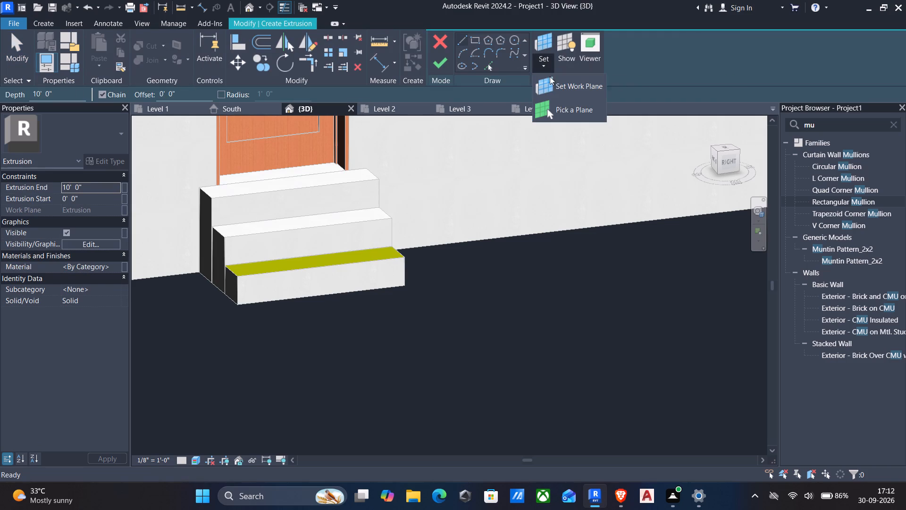
{"action": "left_click", "coordinate": [570, 108]}
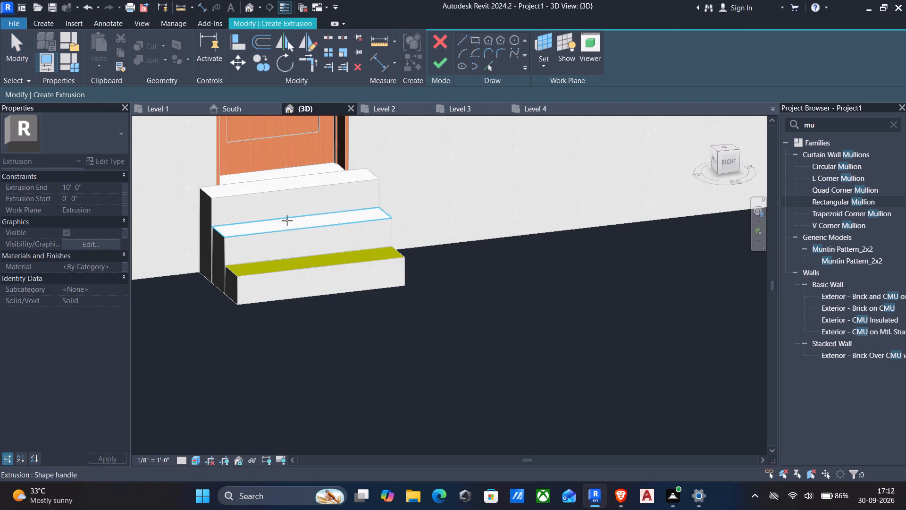
{"action": "left_click", "coordinate": [294, 227]}
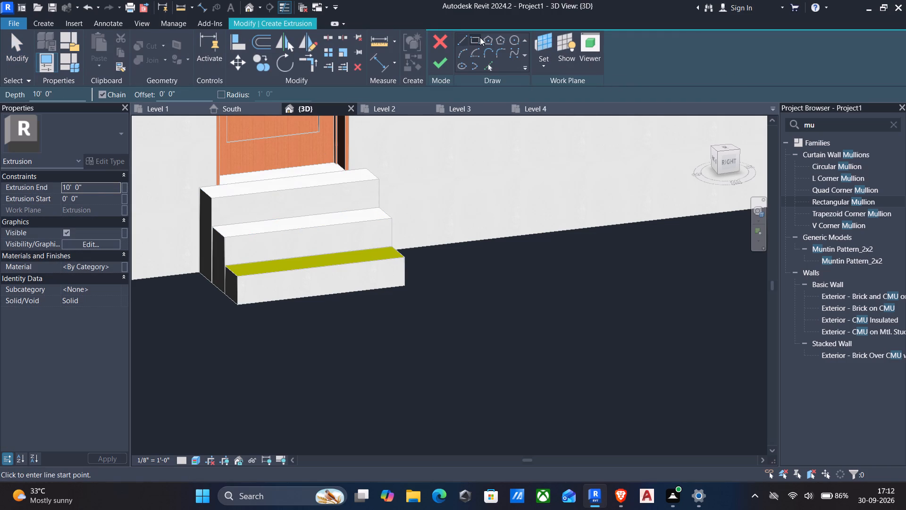
{"action": "left_click", "coordinate": [477, 39]}
{"action": "scroll", "coordinate": [389, 230], "scroll_direction": "up", "scroll_amount": 3}
{"action": "left_click", "coordinate": [390, 212]}
{"action": "middle_click_drag", "start_coordinate": [360, 217], "coordinate": [467, 207]}
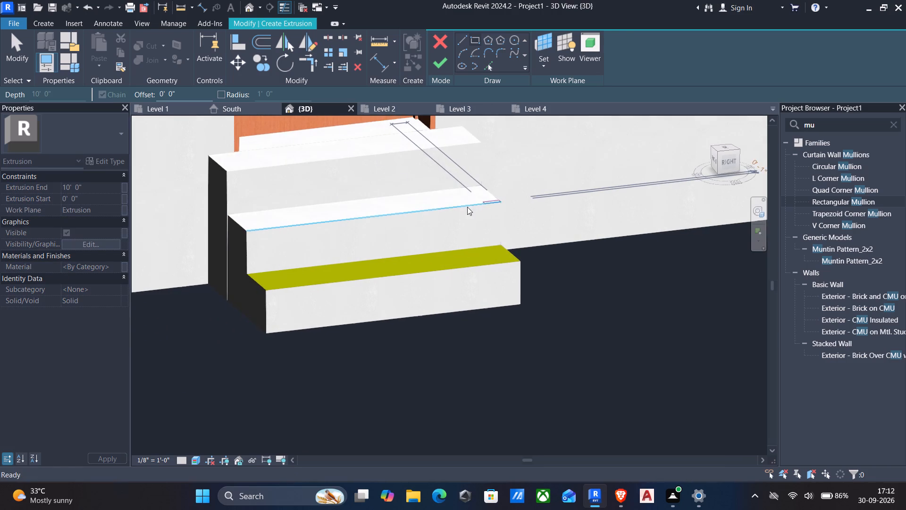
{"action": "left_click", "coordinate": [227, 214]}
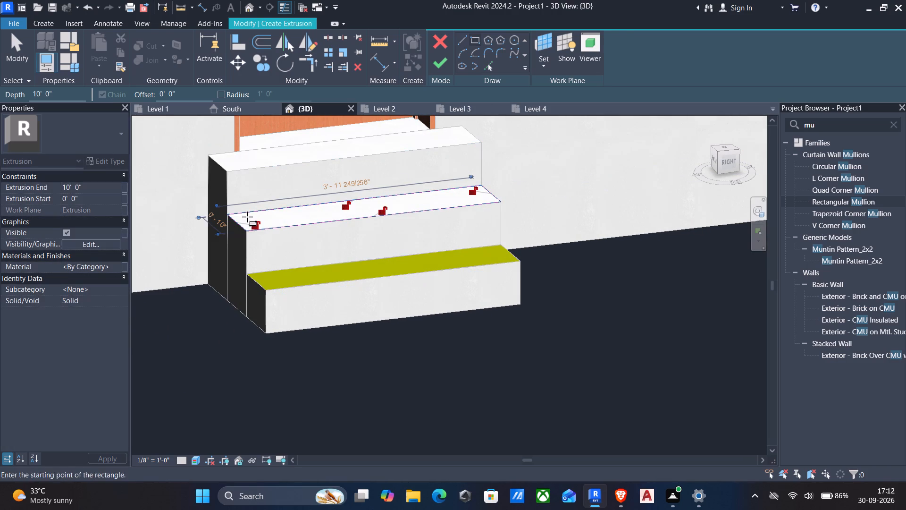
{"action": "key", "text": "Escape"}
{"action": "scroll", "coordinate": [324, 213], "scroll_direction": "down", "scroll_amount": 3}
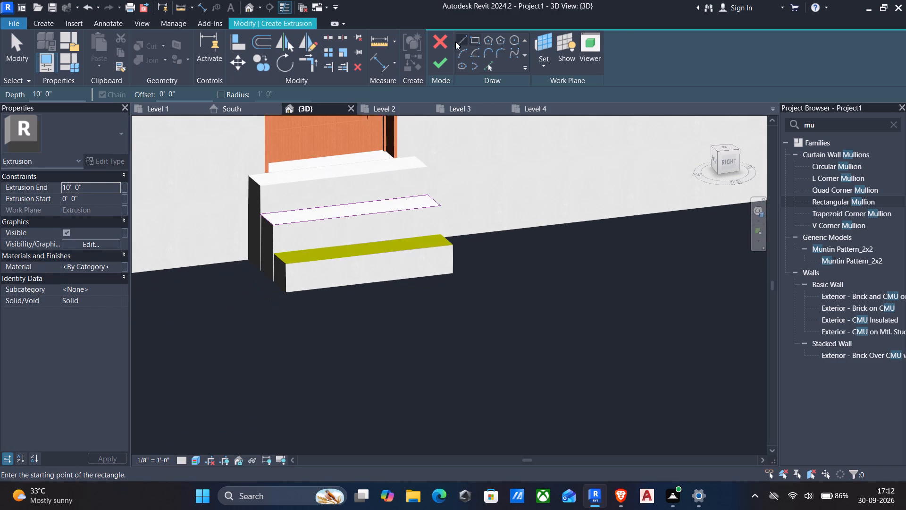
Finish the middle tread's sketch and set its extrusion end to 0.05".
{"action": "left_click", "coordinate": [439, 59]}
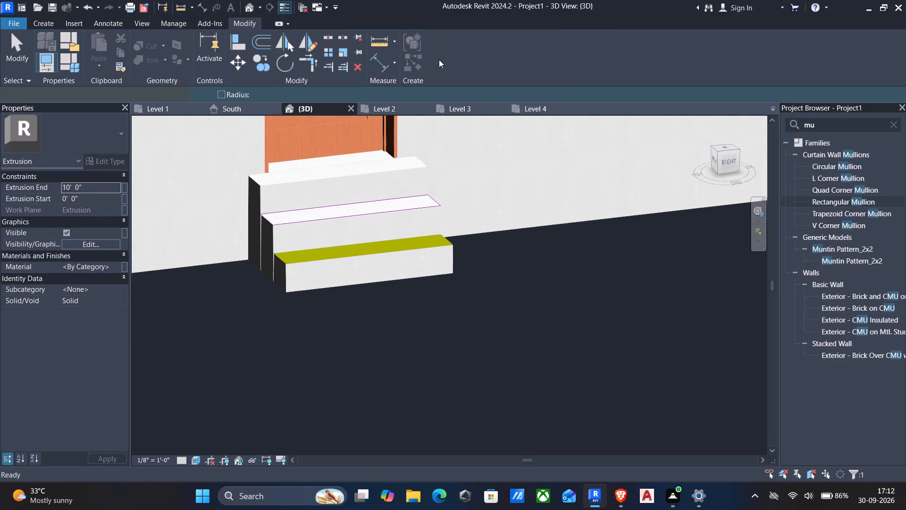
{"action": "left_click", "coordinate": [88, 180]}
{"action": "left_click", "coordinate": [80, 180]}
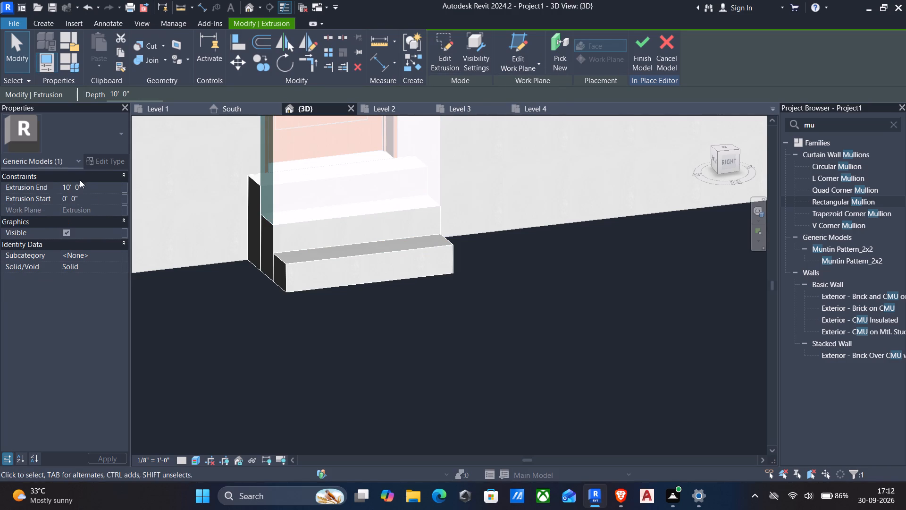
{"action": "left_click", "coordinate": [93, 187]}
{"action": "type", "text": "0.05\""}
{"action": "key", "text": "Return"}
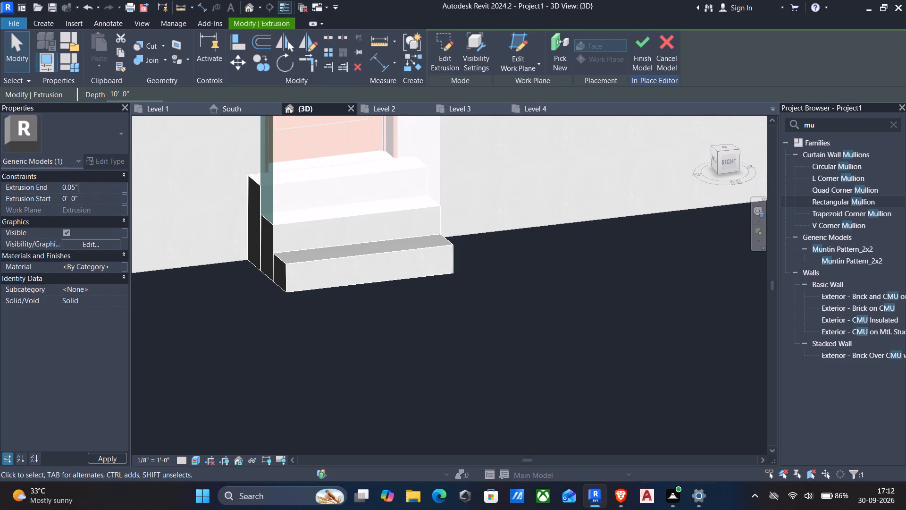
Finish the in-place model with the middle tread and reopen the side-entrance steps for in-place editing.
{"action": "left_click", "coordinate": [646, 50]}
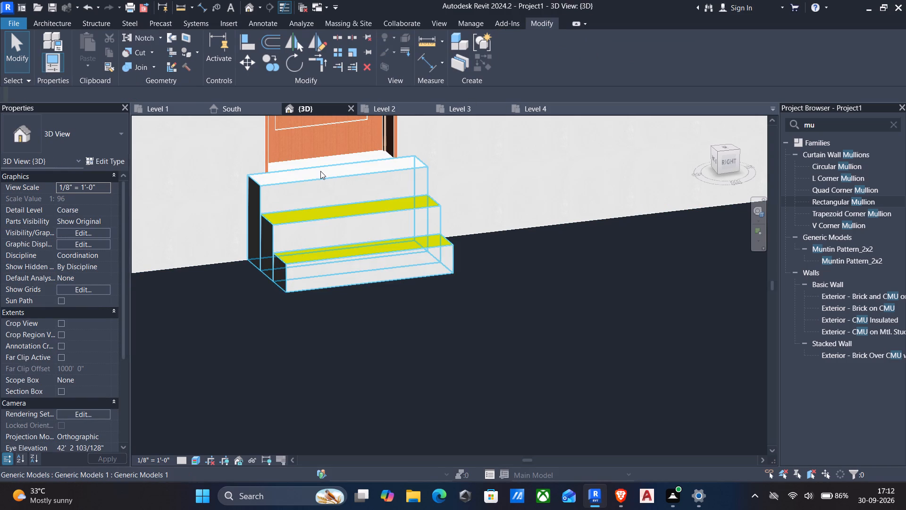
{"action": "left_click", "coordinate": [320, 170]}
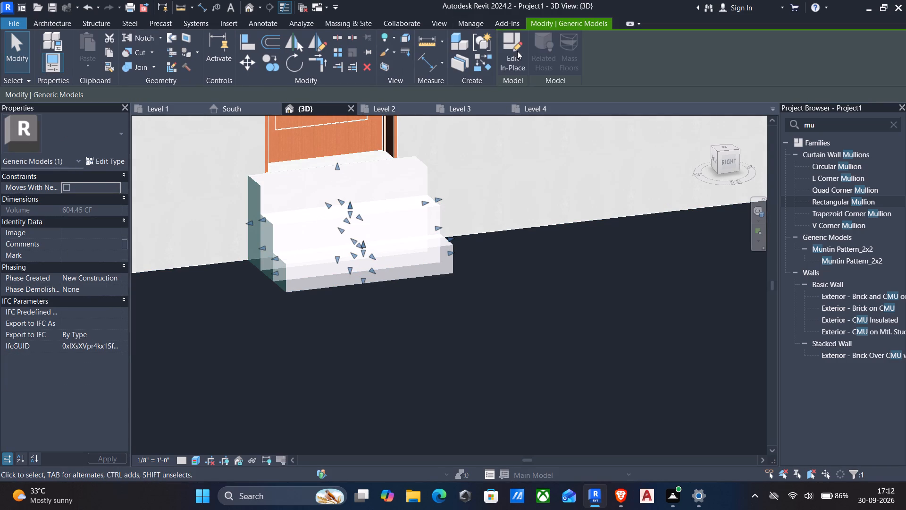
{"action": "left_click", "coordinate": [517, 52]}
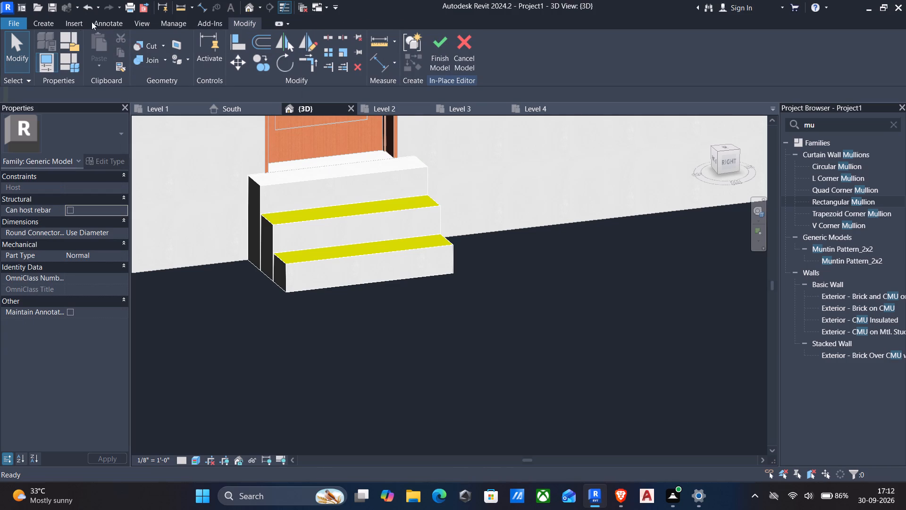
Start an extrusion on the top step's upper face and sketch a rectangle about 4' by 10" corner to corner over the tread.
{"action": "left_click", "coordinate": [45, 26]}
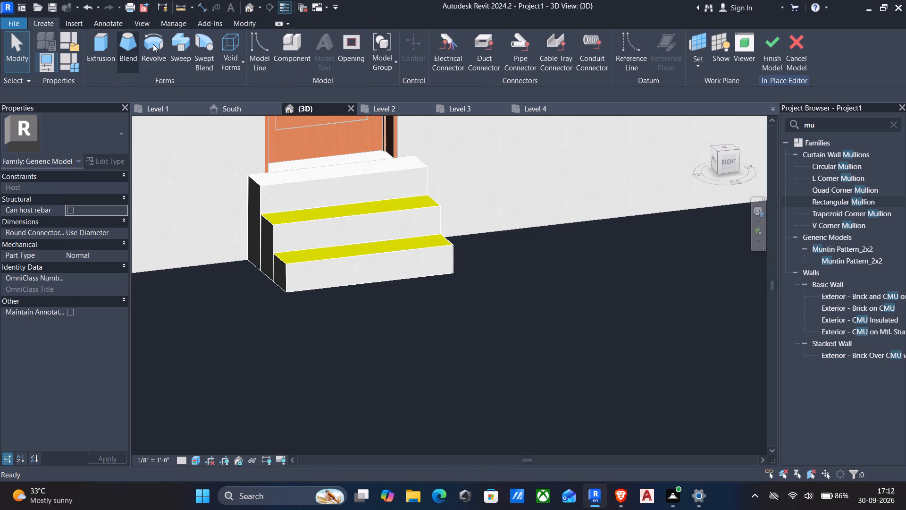
{"action": "left_click", "coordinate": [104, 44]}
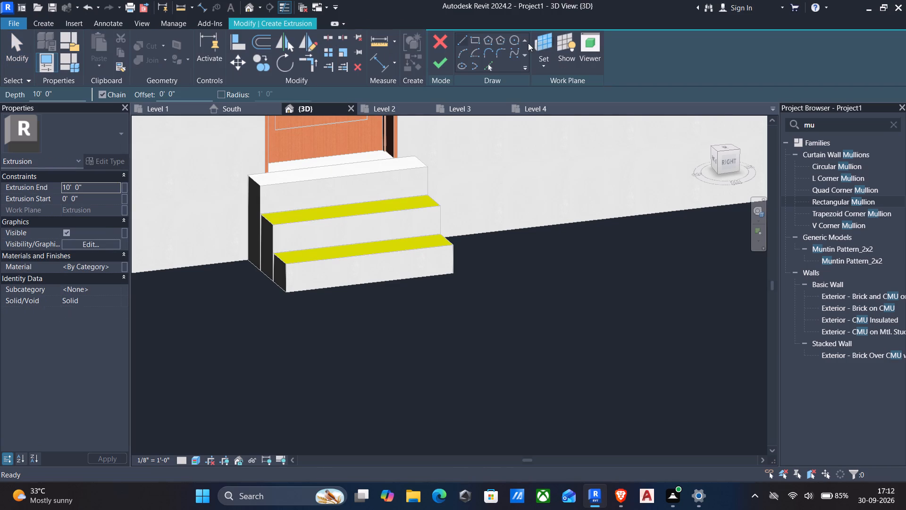
{"action": "left_click", "coordinate": [545, 61]}
{"action": "left_click", "coordinate": [561, 107]}
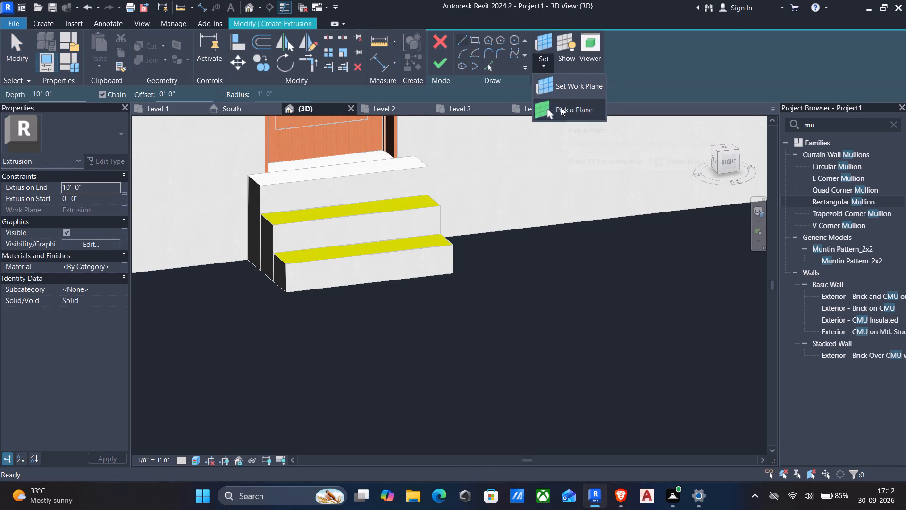
{"action": "left_click", "coordinate": [374, 165]}
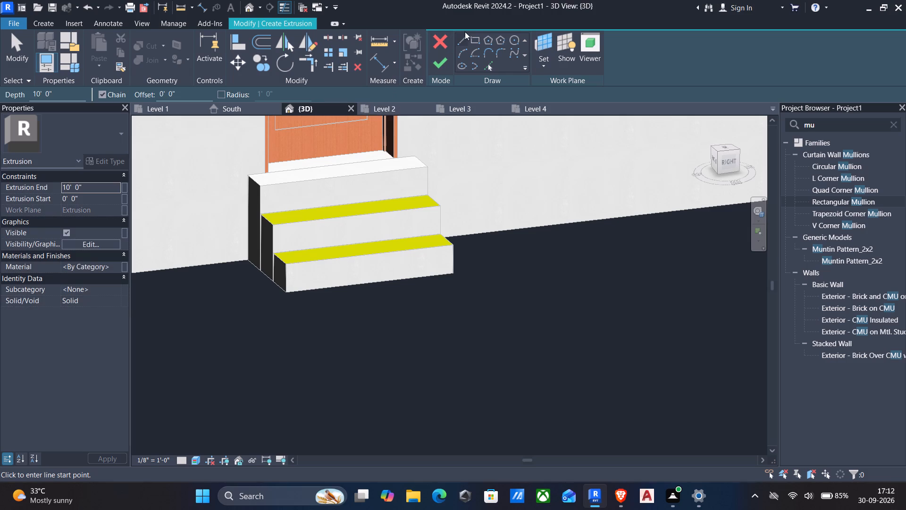
{"action": "left_click", "coordinate": [471, 37]}
{"action": "left_click", "coordinate": [425, 166]}
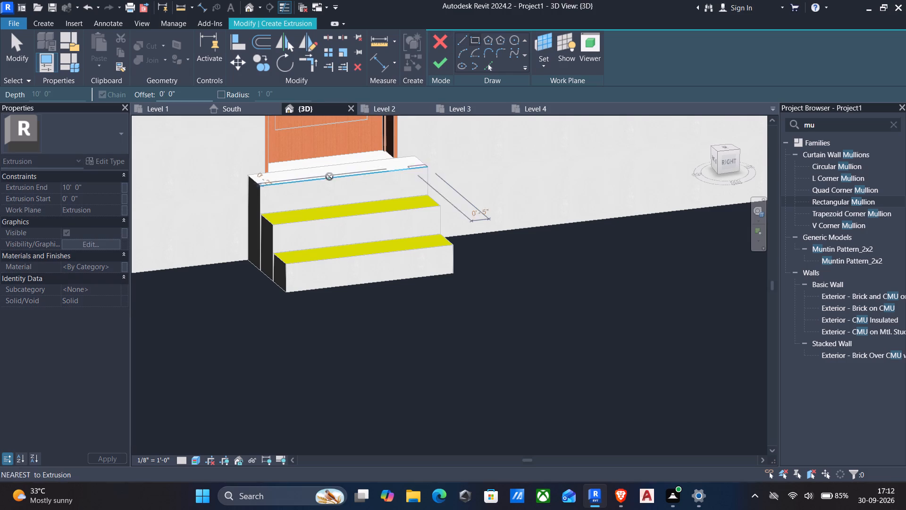
{"action": "scroll", "coordinate": [236, 183], "scroll_direction": "up", "scroll_amount": 3}
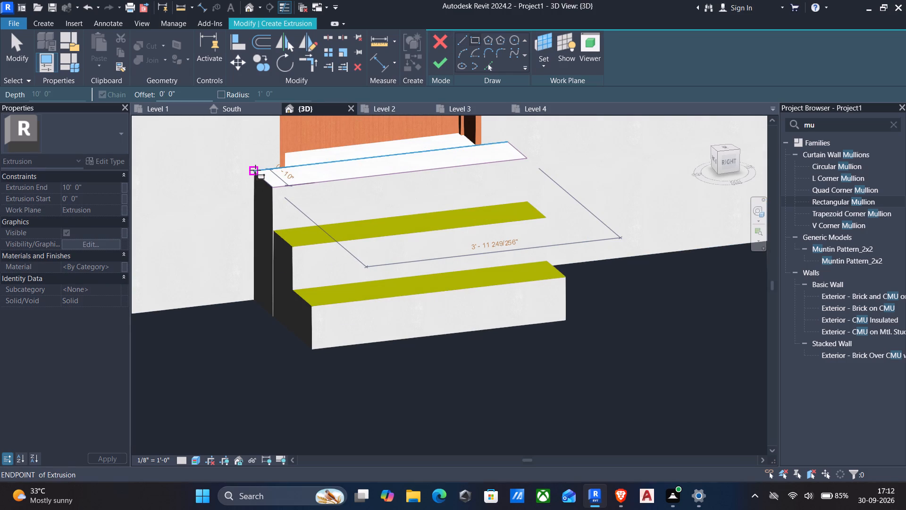
{"action": "left_click", "coordinate": [255, 170]}
Finish the top tread's sketch, set its extrusion end to 0.05", and finish the in-place model.
{"action": "left_click", "coordinate": [440, 64]}
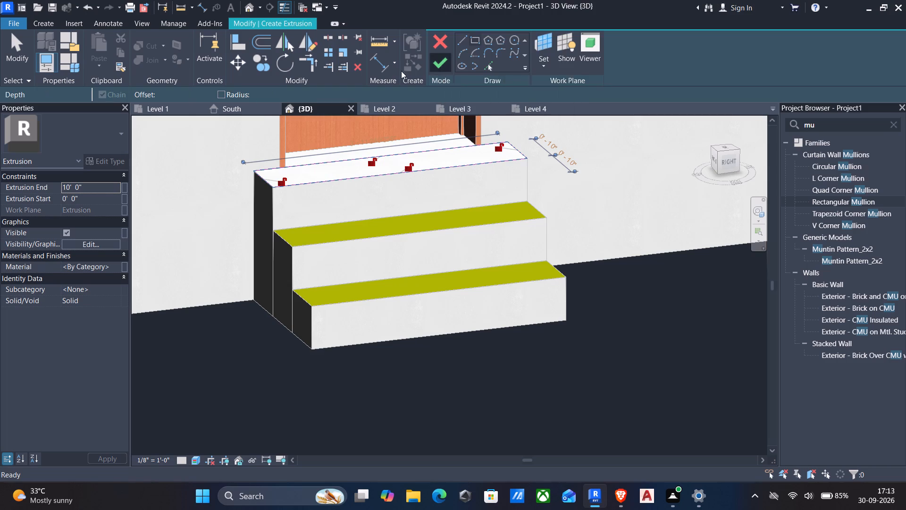
{"action": "left_click", "coordinate": [88, 185]}
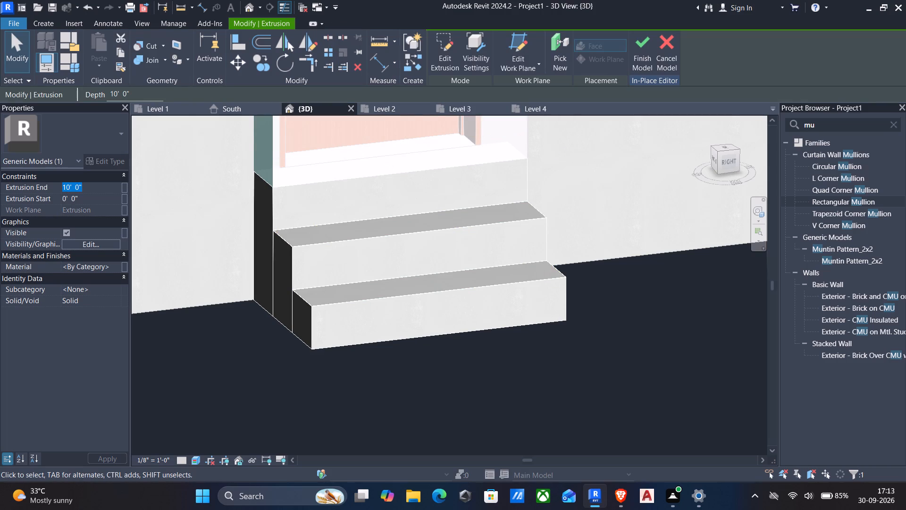
{"action": "type", "text": "0.05\""}
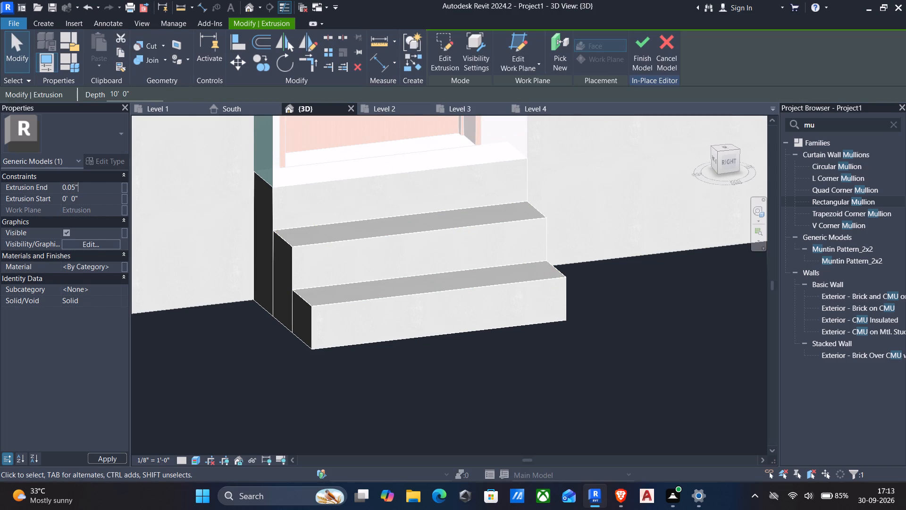
{"action": "key", "text": "Return"}
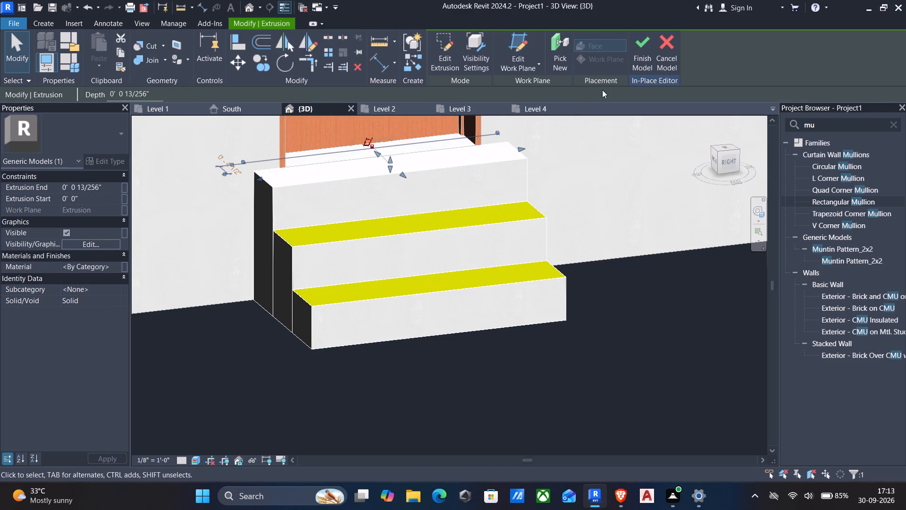
{"action": "left_click", "coordinate": [632, 55]}
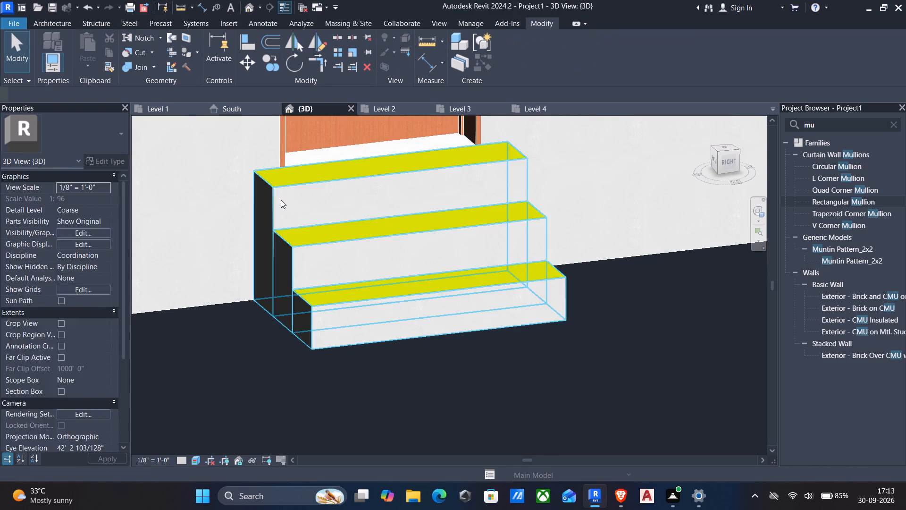
Reopen the side-entrance steps for in-place editing and open the material choice for the top tread's extrusion.
{"action": "scroll", "coordinate": [297, 214], "scroll_direction": "down", "scroll_amount": 1}
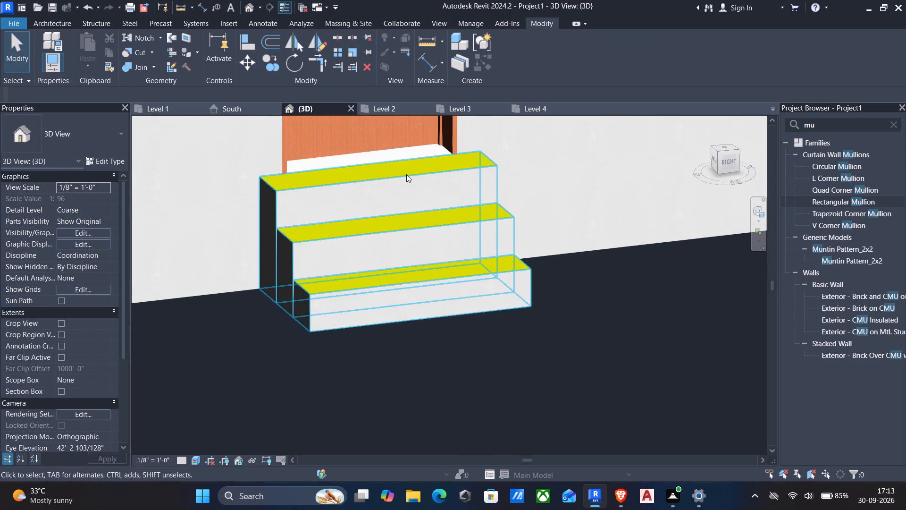
{"action": "left_click", "coordinate": [406, 174]}
{"action": "middle_click_drag", "start_coordinate": [365, 183], "coordinate": [426, 178]}
{"action": "left_click", "coordinate": [502, 59]}
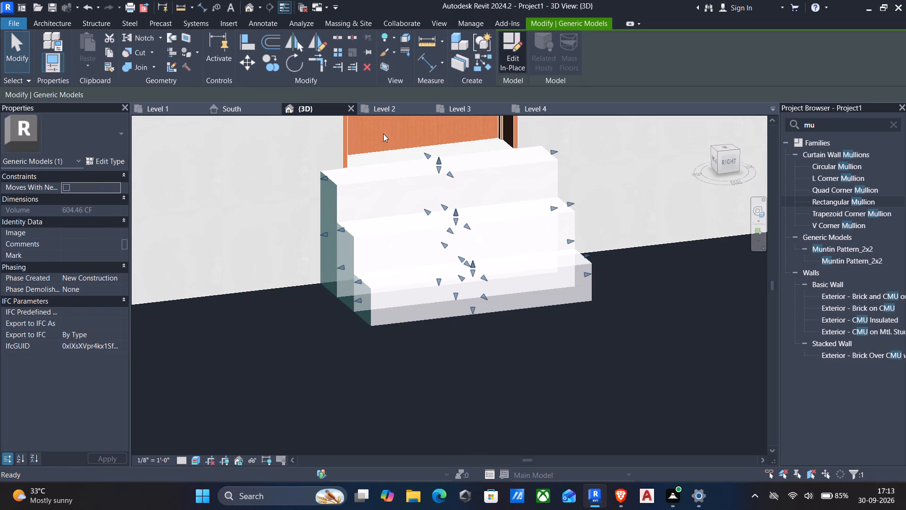
{"action": "left_click", "coordinate": [359, 181]}
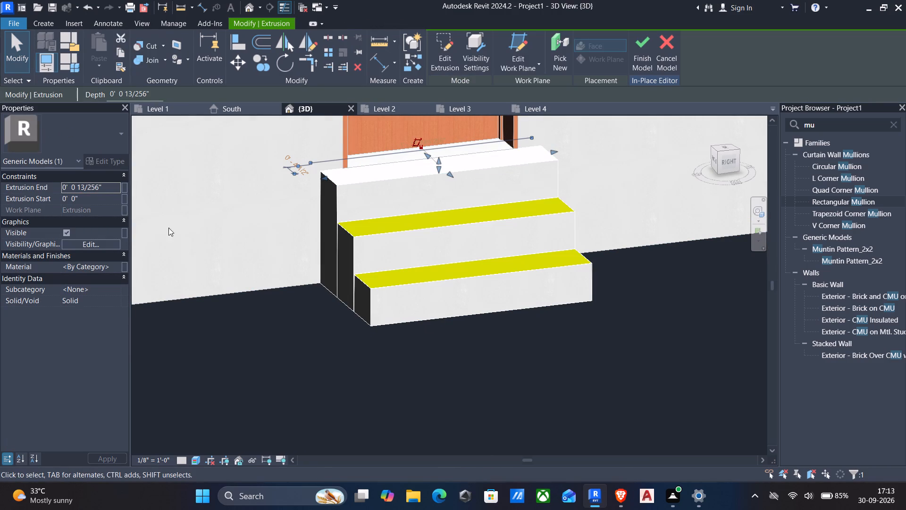
{"action": "left_click", "coordinate": [116, 268]}
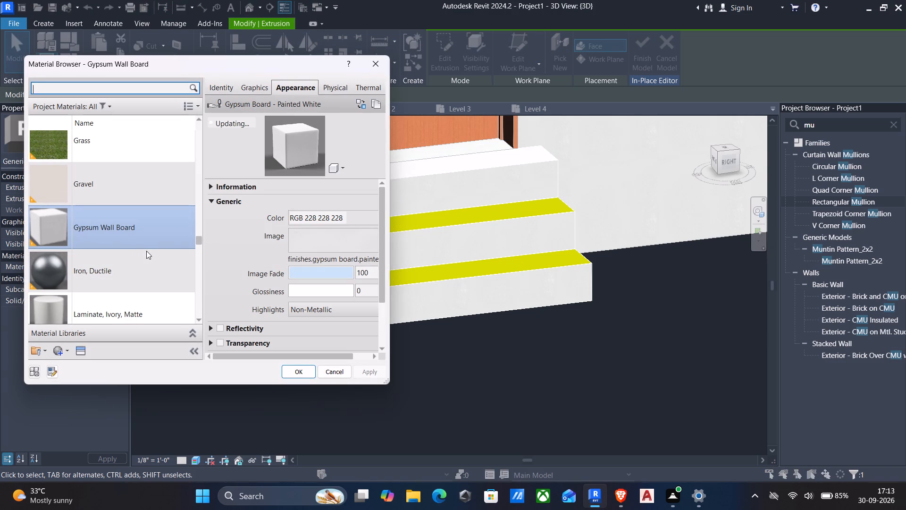
Look through the project materials for a suitable finish for the top tread.
{"action": "scroll", "coordinate": [116, 251], "scroll_direction": "down", "scroll_amount": 8}
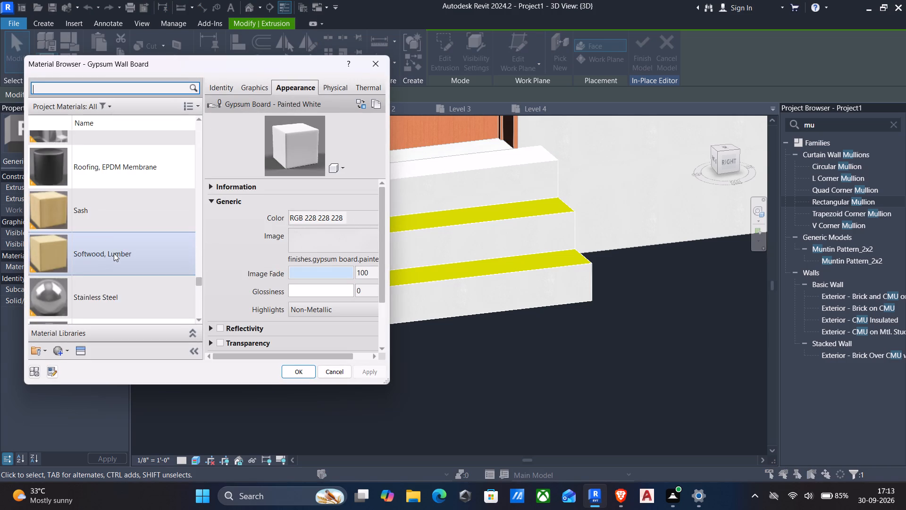
{"action": "scroll", "coordinate": [114, 253], "scroll_direction": "down", "scroll_amount": 12}
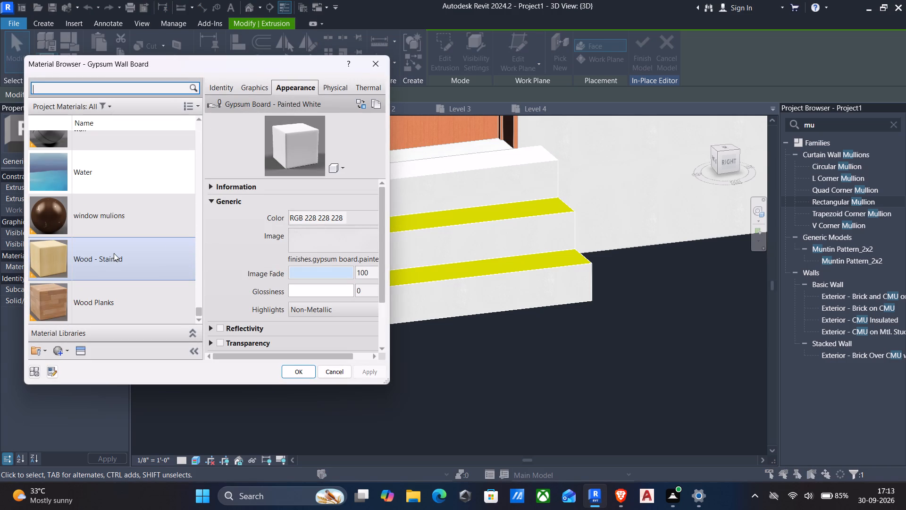
{"action": "scroll", "coordinate": [114, 253], "scroll_direction": "down", "scroll_amount": 4}
{"action": "scroll", "coordinate": [114, 253], "scroll_direction": "up", "scroll_amount": 11}
{"action": "scroll", "coordinate": [114, 253], "scroll_direction": "up", "scroll_amount": 16}
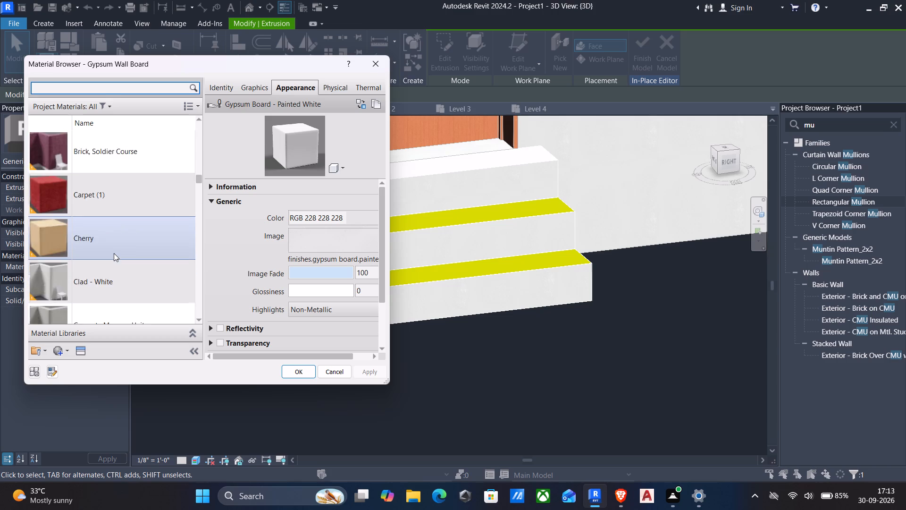
{"action": "scroll", "coordinate": [114, 253], "scroll_direction": "up", "scroll_amount": 17}
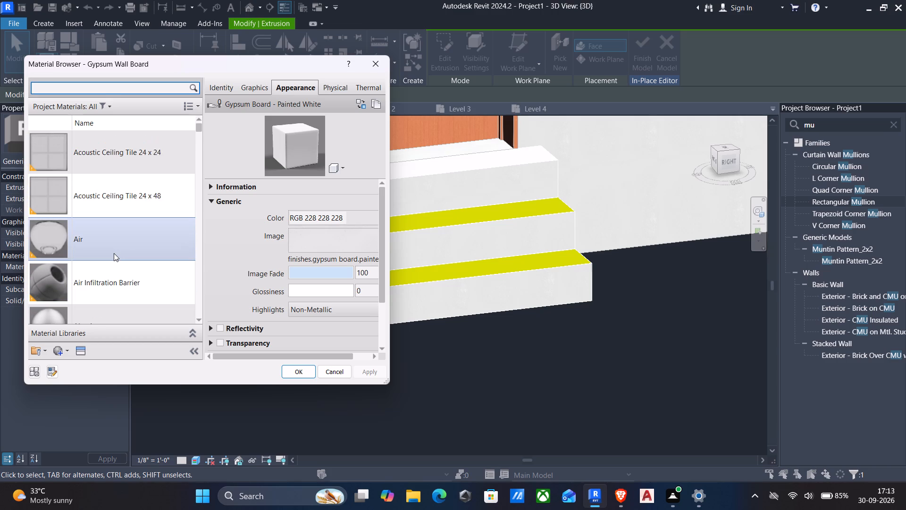
Create a new material named "black tile" and assign it to the top tread's extrusion.
{"action": "left_click", "coordinate": [56, 347]}
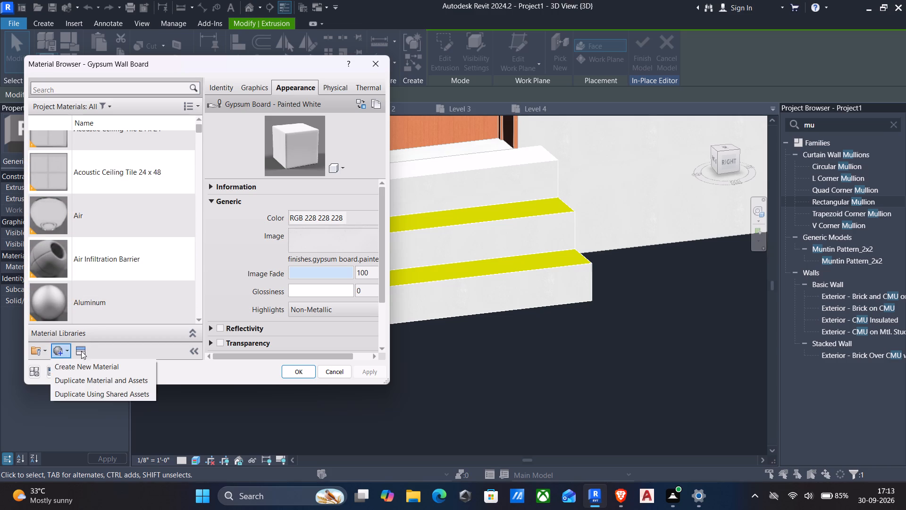
{"action": "left_click", "coordinate": [74, 366]}
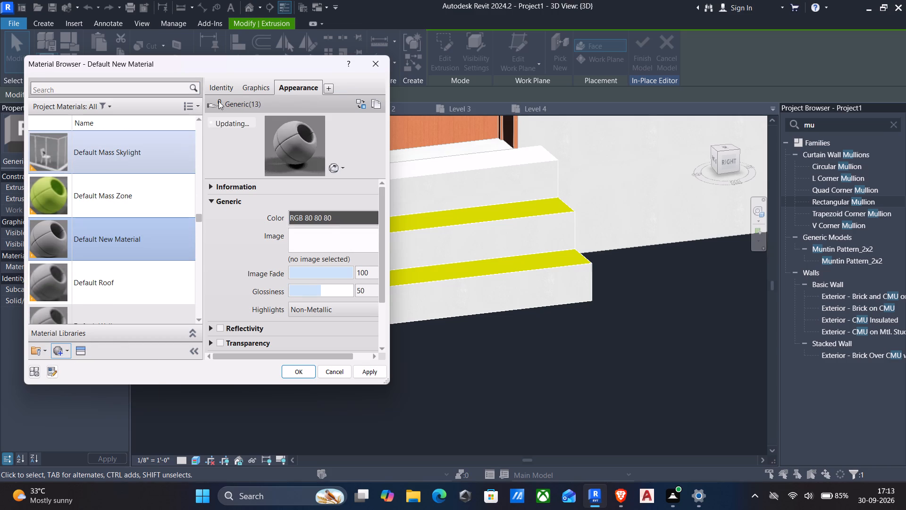
{"action": "left_click", "coordinate": [223, 88]}
{"action": "left_click_drag", "start_coordinate": [358, 104], "coordinate": [92, 110]}
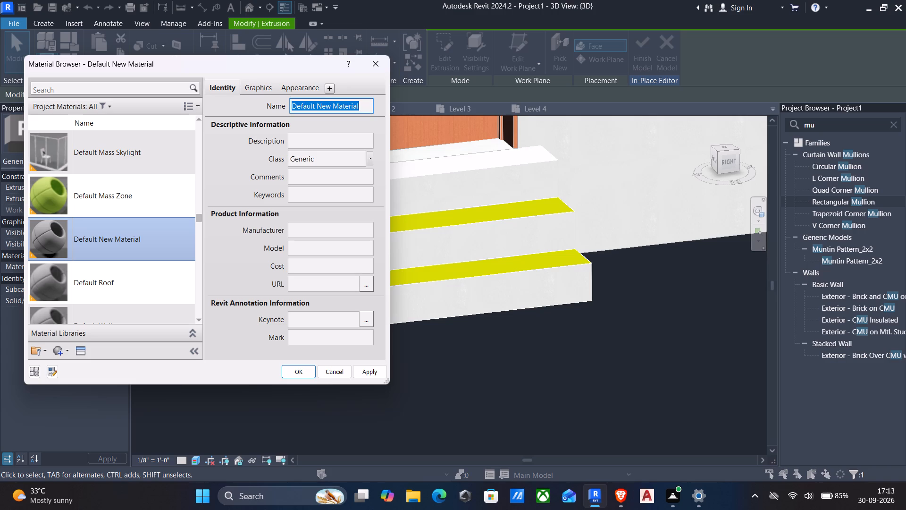
{"action": "left_click_drag", "start_coordinate": [92, 110], "coordinate": [103, 111]}
{"action": "key", "text": "BackSpace"}
{"action": "type", "text": "blax"}
{"action": "key", "text": "BackSpace"}
{"action": "type", "text": "ck"}
{"action": "key", "text": "space"}
{"action": "type", "text": "tile"}
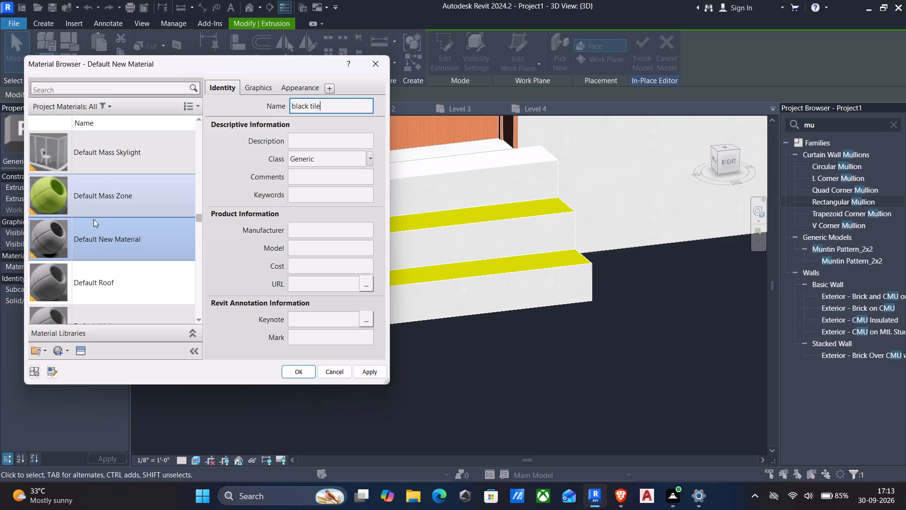
{"action": "left_click", "coordinate": [375, 374]}
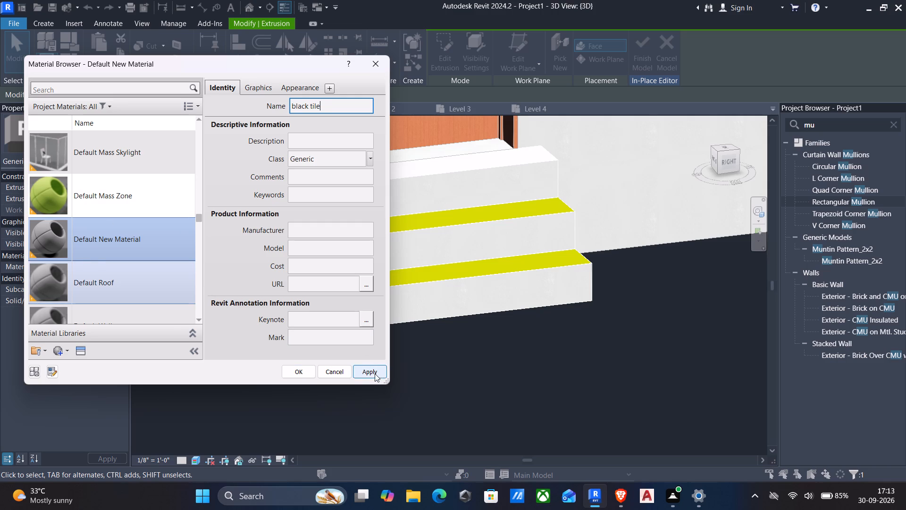
{"action": "left_click", "coordinate": [296, 368]}
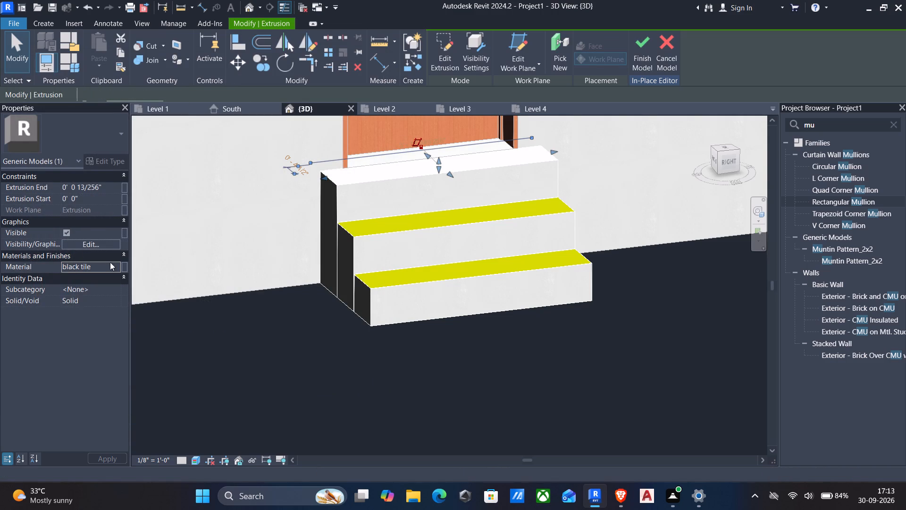
Open the asset browser for the black tile material and look through the appearance library's Flooring: Tile assets for a suitable finish.
{"action": "left_click", "coordinate": [118, 265]}
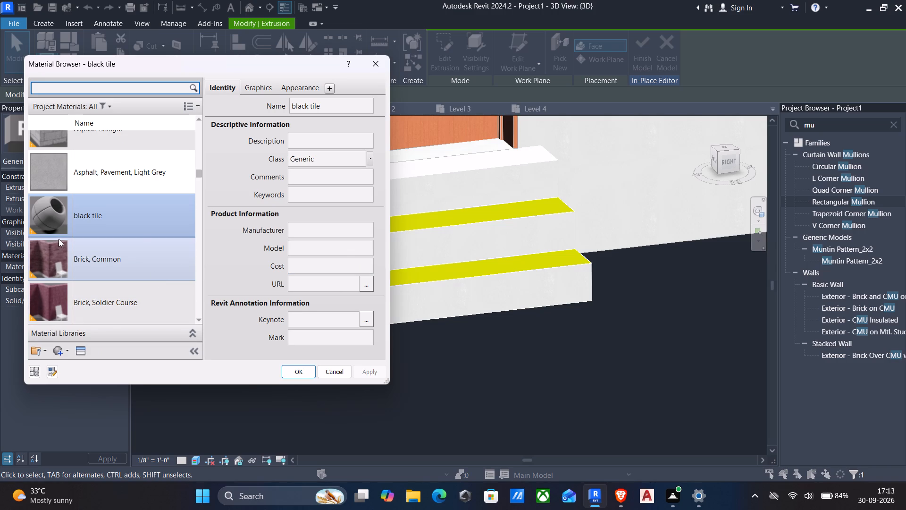
{"action": "left_click", "coordinate": [83, 347]}
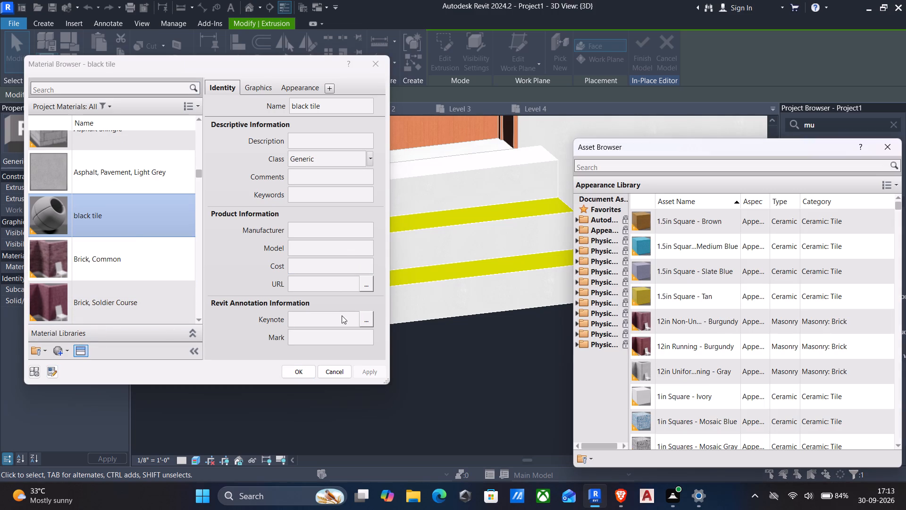
{"action": "left_click", "coordinate": [579, 217]}
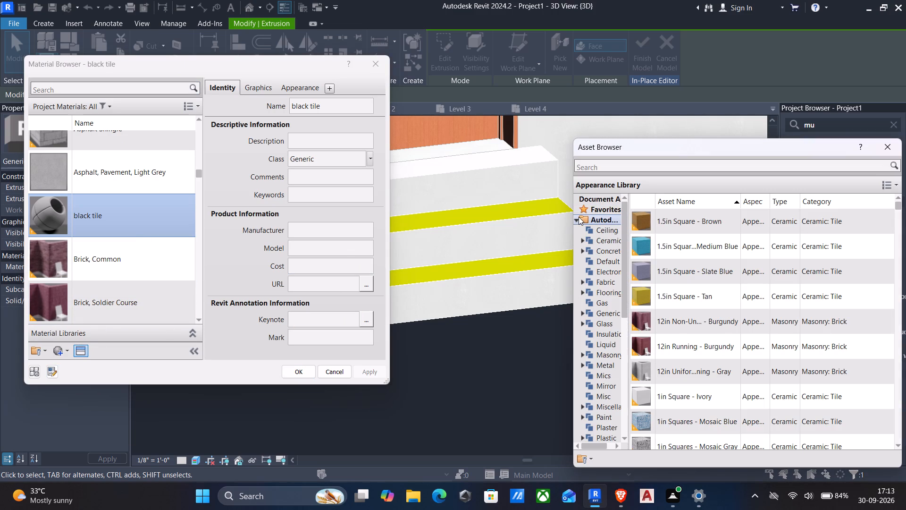
{"action": "left_click", "coordinate": [581, 221]}
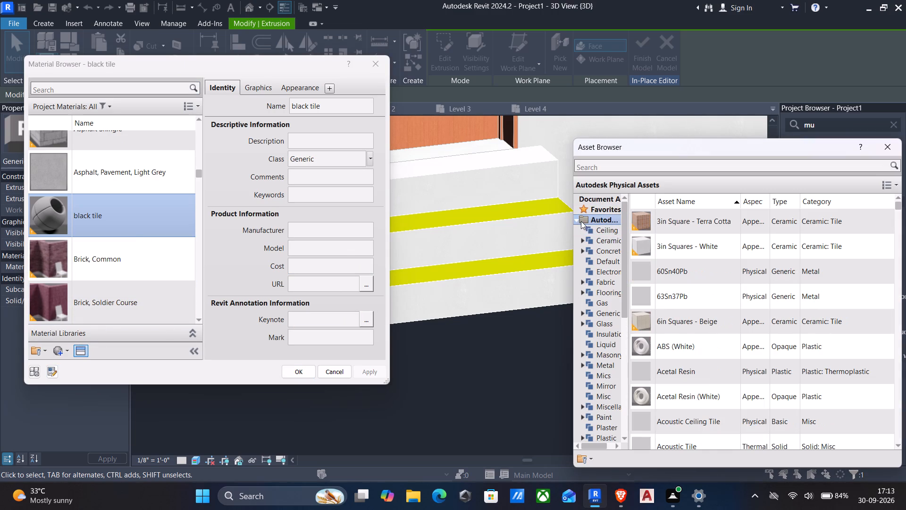
{"action": "left_click", "coordinate": [578, 222]}
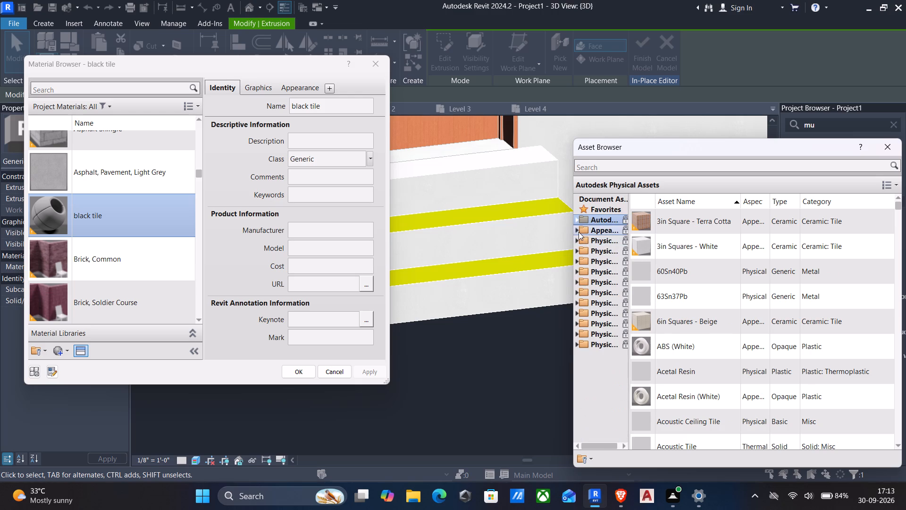
{"action": "left_click", "coordinate": [578, 232]}
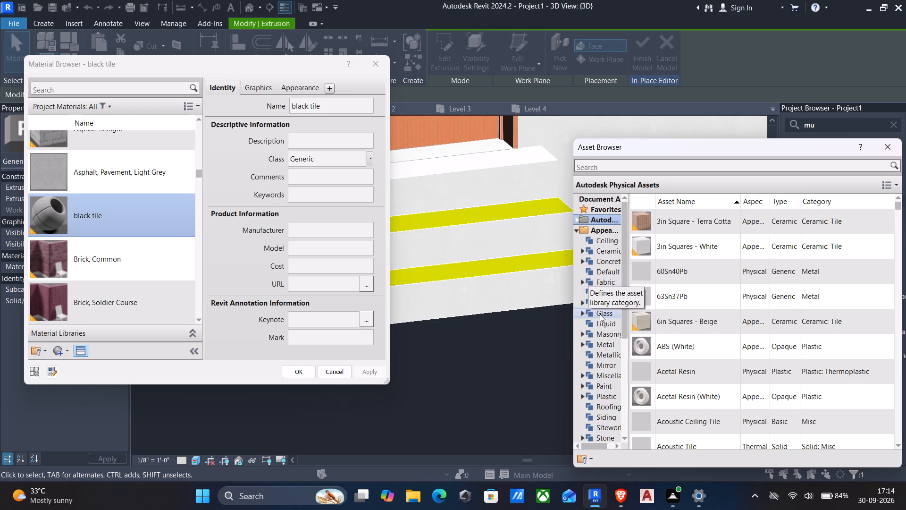
{"action": "left_click", "coordinate": [579, 302]}
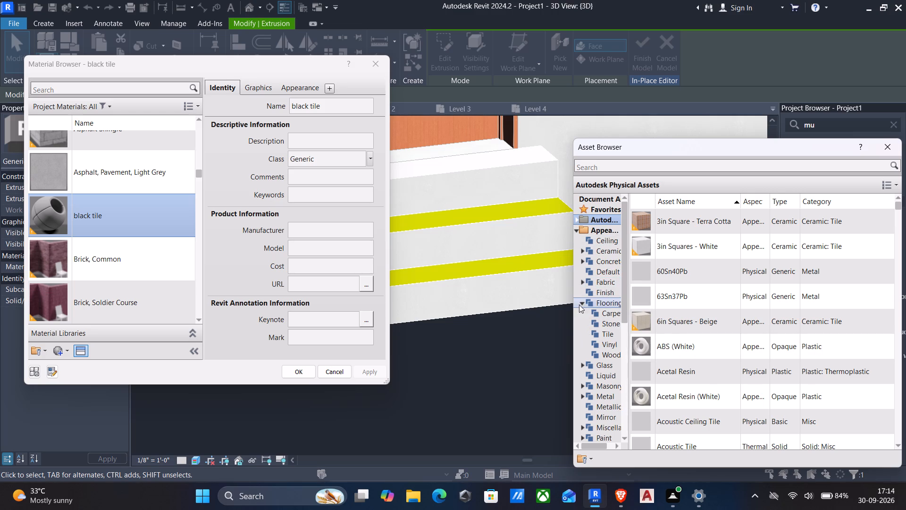
{"action": "double_click", "coordinate": [610, 332]}
{"action": "scroll", "coordinate": [649, 294], "scroll_direction": "down", "scroll_amount": 1}
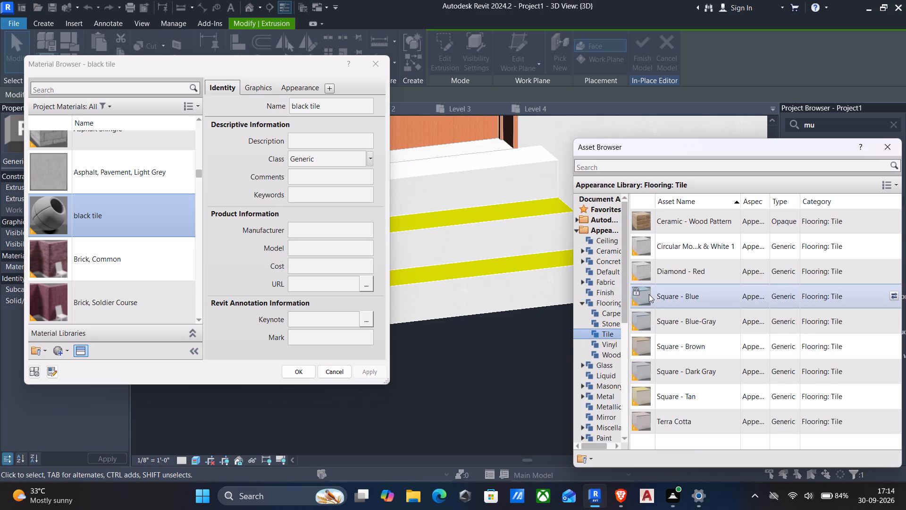
{"action": "scroll", "coordinate": [649, 294], "scroll_direction": "down", "scroll_amount": 4}
{"action": "scroll", "coordinate": [688, 320], "scroll_direction": "down", "scroll_amount": 4}
{"action": "scroll", "coordinate": [704, 336], "scroll_direction": "up", "scroll_amount": 5}
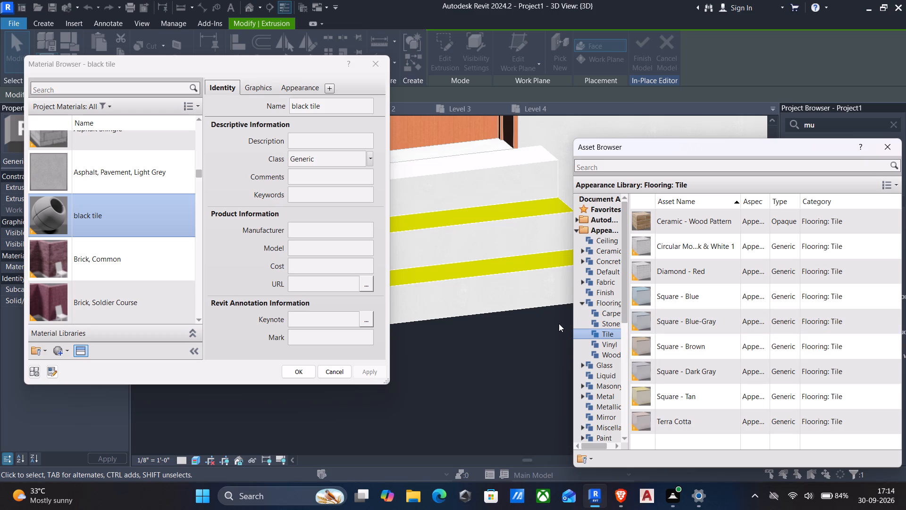
Look through the appearance library's Masonry assets for a black finish suited to the treads.
{"action": "left_click", "coordinate": [585, 389]}
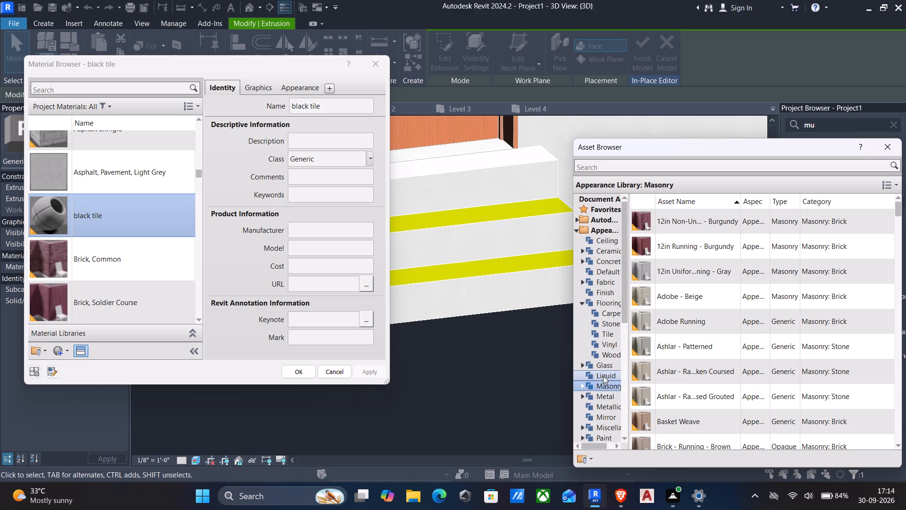
{"action": "left_click", "coordinate": [583, 387]}
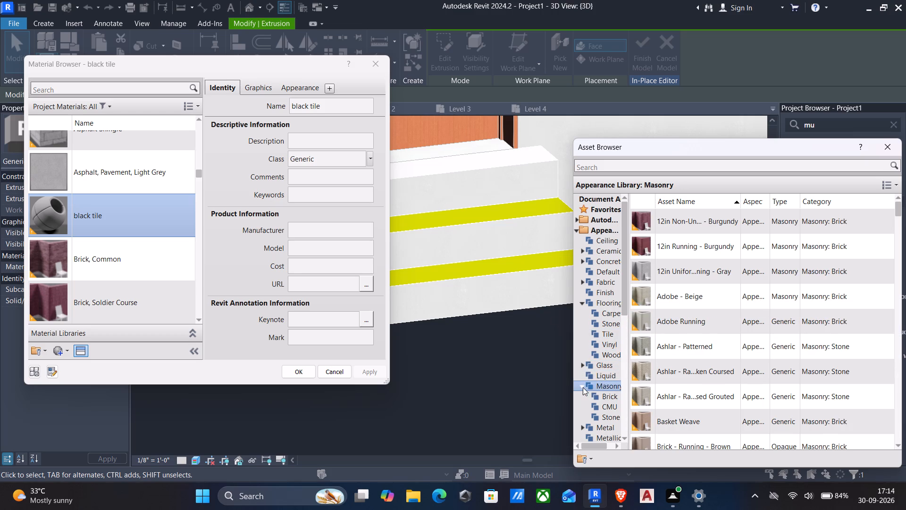
{"action": "left_click", "coordinate": [583, 387]}
{"action": "left_click", "coordinate": [598, 385]}
{"action": "scroll", "coordinate": [656, 324], "scroll_direction": "down", "scroll_amount": 3}
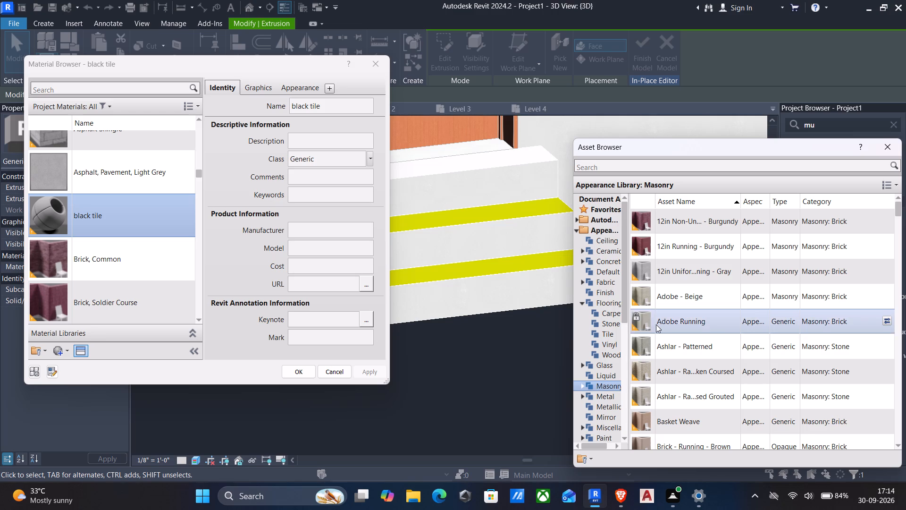
{"action": "scroll", "coordinate": [656, 324], "scroll_direction": "down", "scroll_amount": 20}
{"action": "scroll", "coordinate": [685, 347], "scroll_direction": "down", "scroll_amount": 8}
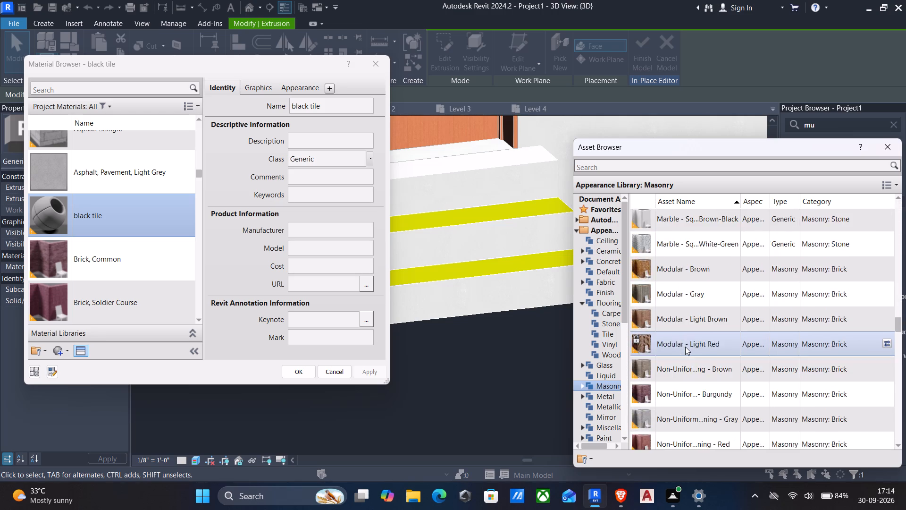
{"action": "scroll", "coordinate": [685, 347], "scroll_direction": "down", "scroll_amount": 17}
{"action": "scroll", "coordinate": [685, 347], "scroll_direction": "down", "scroll_amount": 5}
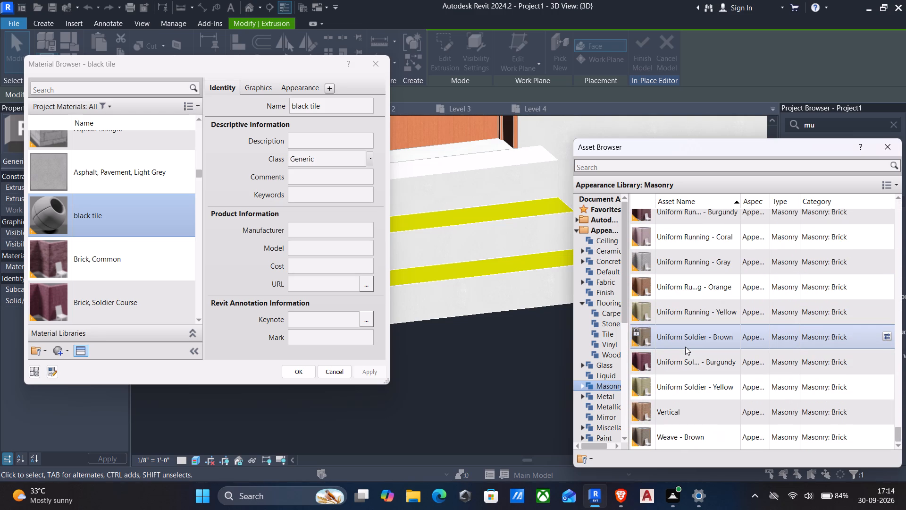
{"action": "scroll", "coordinate": [685, 347], "scroll_direction": "down", "scroll_amount": 10}
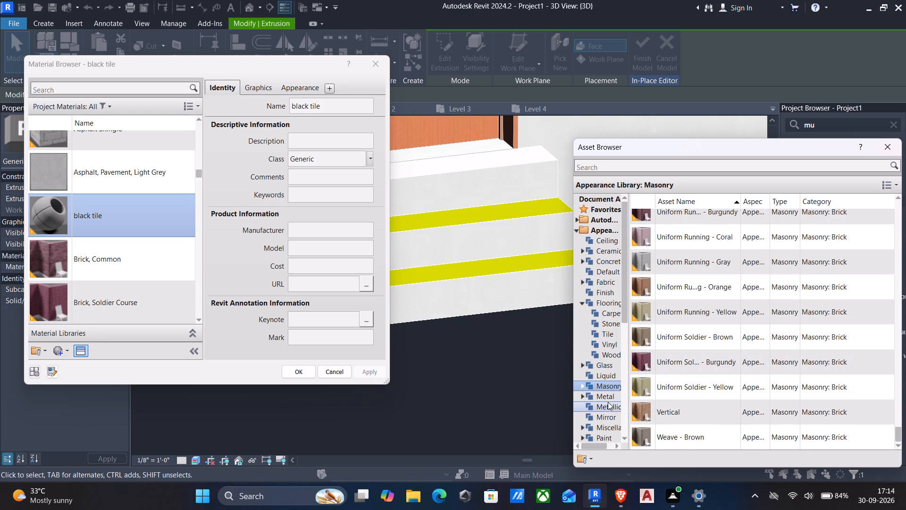
{"action": "scroll", "coordinate": [612, 421], "scroll_direction": "down", "scroll_amount": 1}
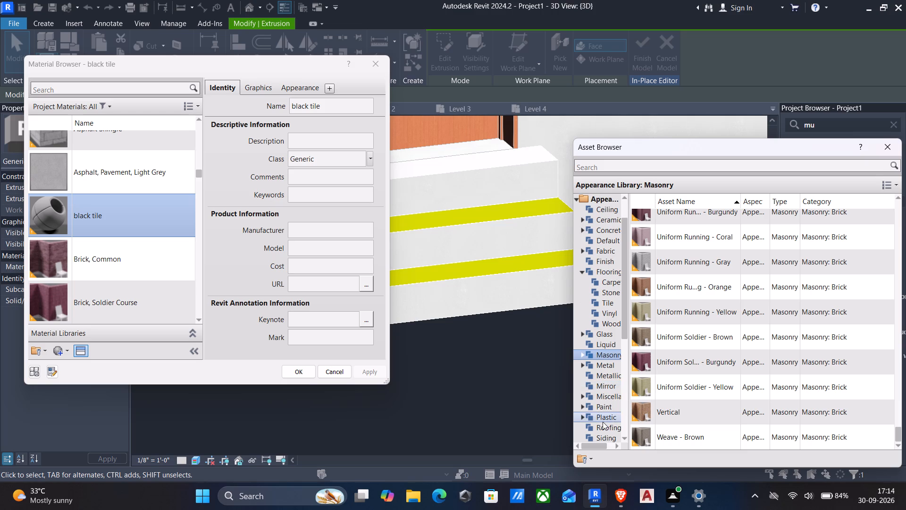
{"action": "scroll", "coordinate": [603, 422], "scroll_direction": "down", "scroll_amount": 2}
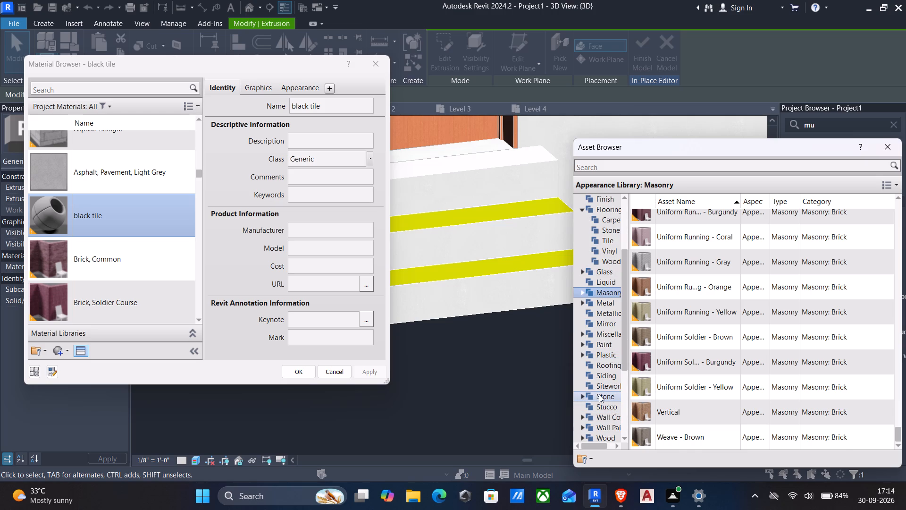
Give the black tile material the Rough - Black granite appearance from the Stone assets, apply it, and finish the in-place model.
{"action": "left_click", "coordinate": [599, 394]}
{"action": "scroll", "coordinate": [688, 388], "scroll_direction": "down", "scroll_amount": 7}
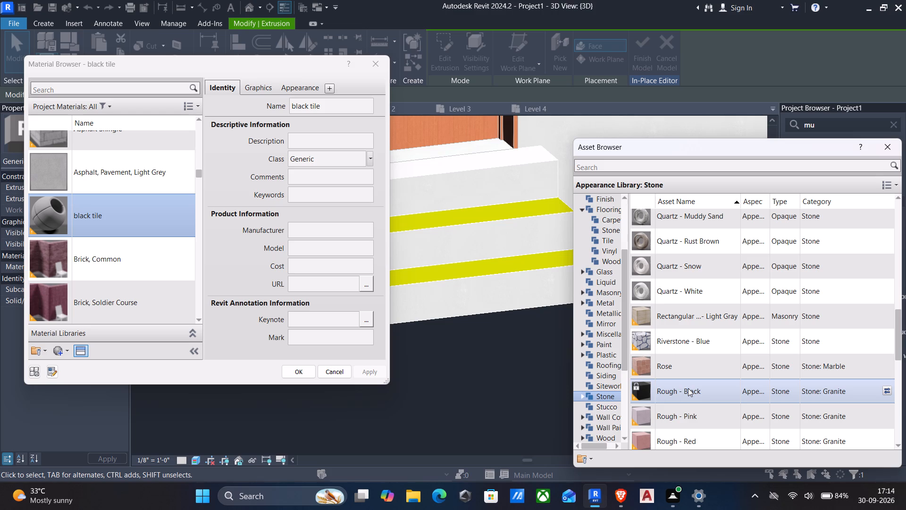
{"action": "left_click", "coordinate": [688, 388]}
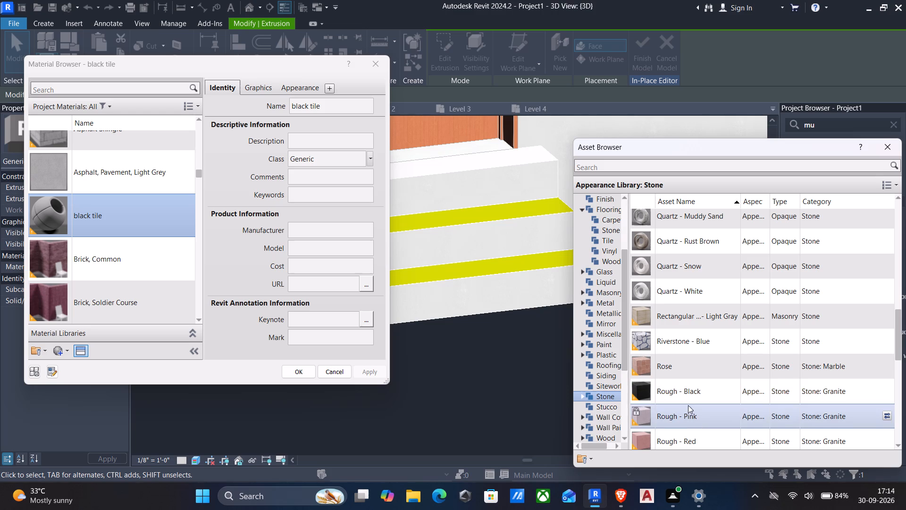
{"action": "double_click", "coordinate": [683, 392]}
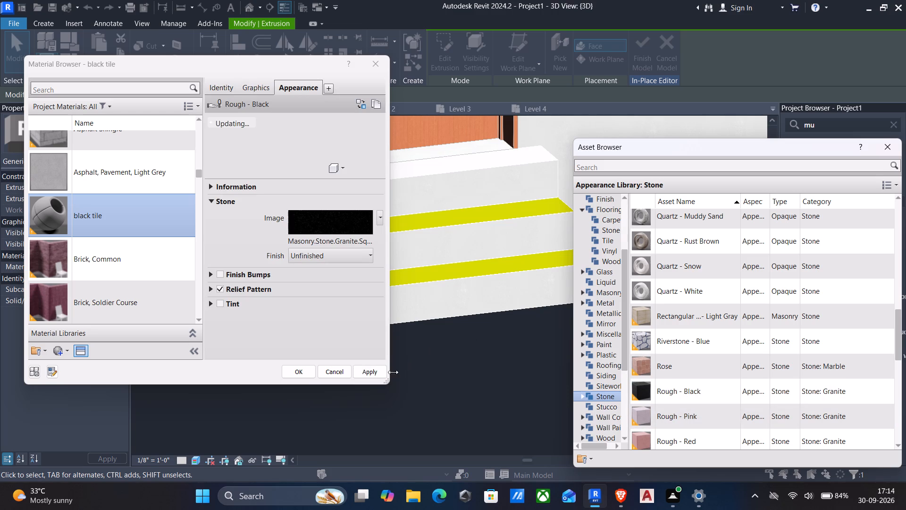
{"action": "left_click", "coordinate": [379, 370]}
{"action": "left_click", "coordinate": [297, 373]}
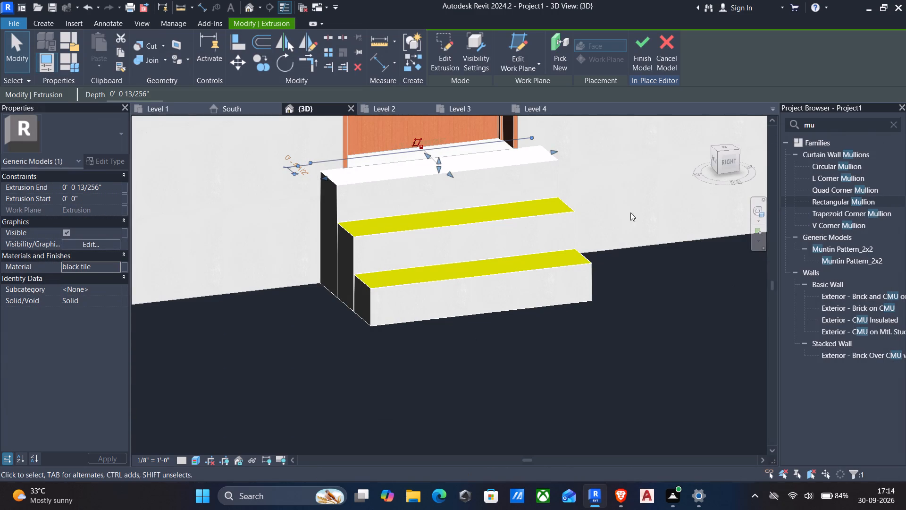
{"action": "left_click", "coordinate": [638, 46]}
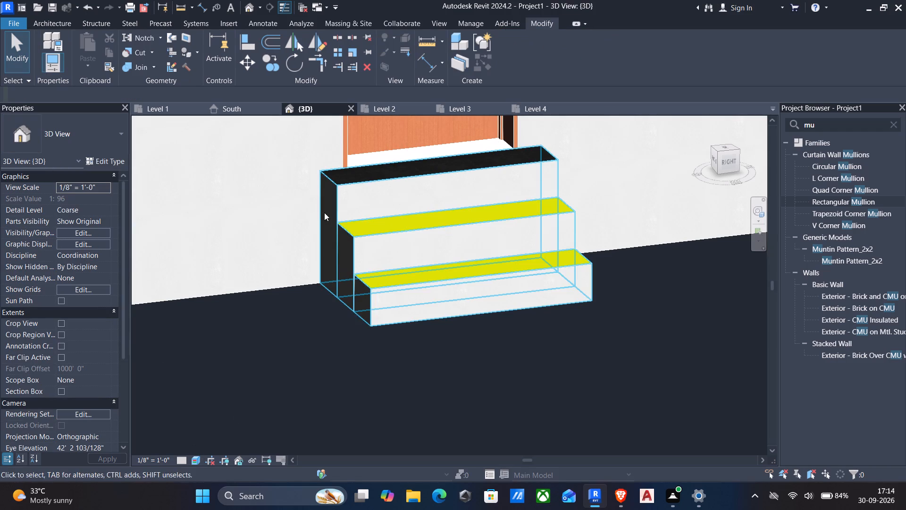
Reopen the side-entrance steps for in-place editing and assign the black tile material to the middle tread's extrusion.
{"action": "middle_click_drag", "start_coordinate": [313, 251], "coordinate": [348, 280], "text": "shift"}
{"action": "scroll", "coordinate": [348, 280], "scroll_direction": "down", "scroll_amount": 3}
{"action": "middle_click_drag", "start_coordinate": [362, 270], "coordinate": [362, 385]}
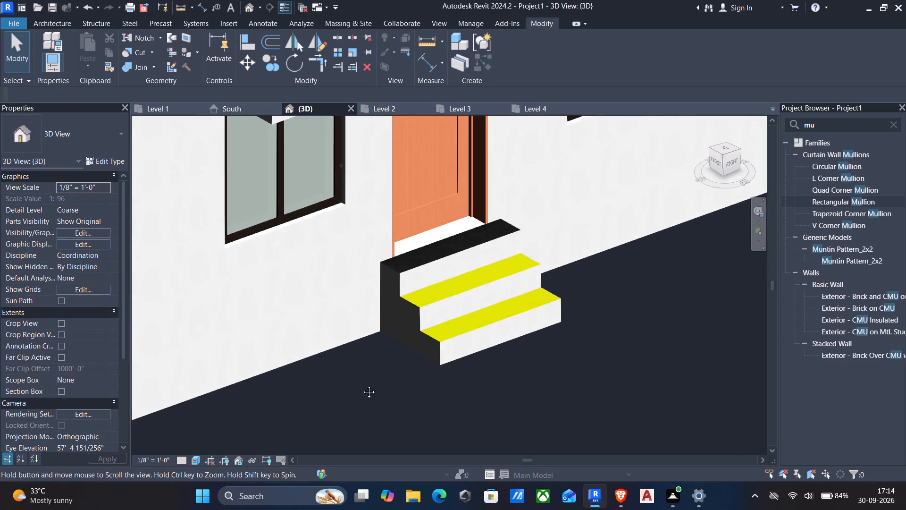
{"action": "middle_click_drag", "start_coordinate": [362, 385], "coordinate": [362, 389]}
{"action": "left_click", "coordinate": [430, 313]}
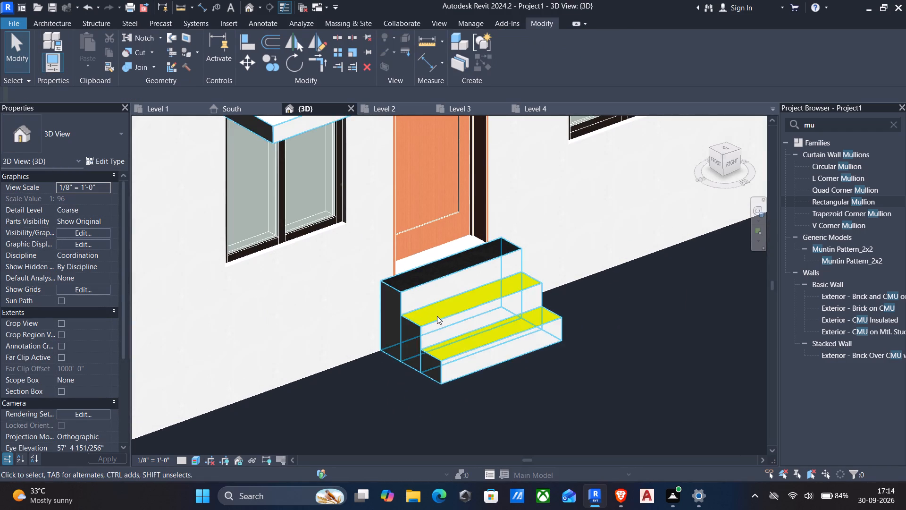
{"action": "left_click", "coordinate": [438, 318]}
{"action": "left_click", "coordinate": [511, 36]}
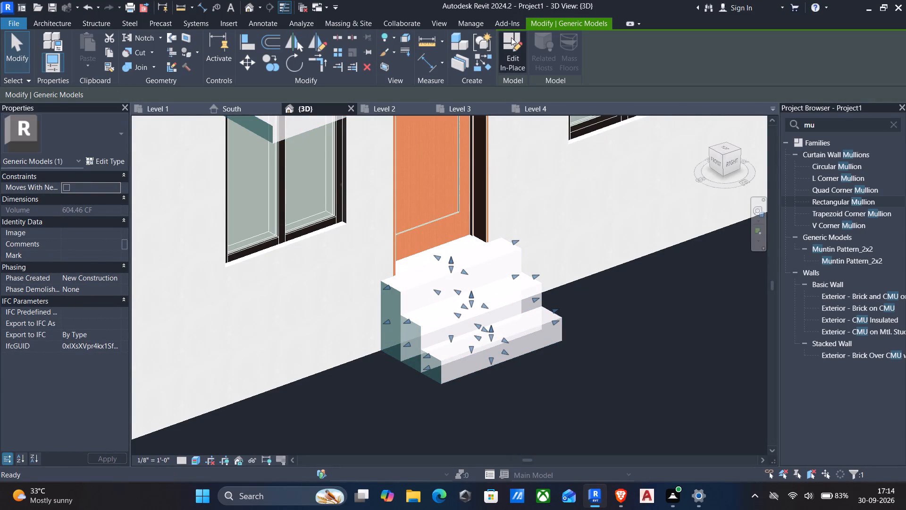
{"action": "left_click", "coordinate": [439, 317]}
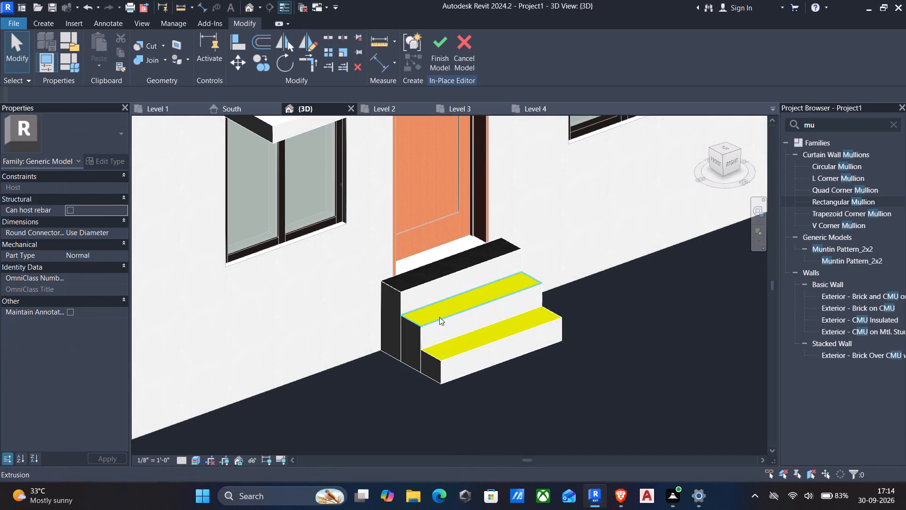
{"action": "left_click", "coordinate": [110, 263]}
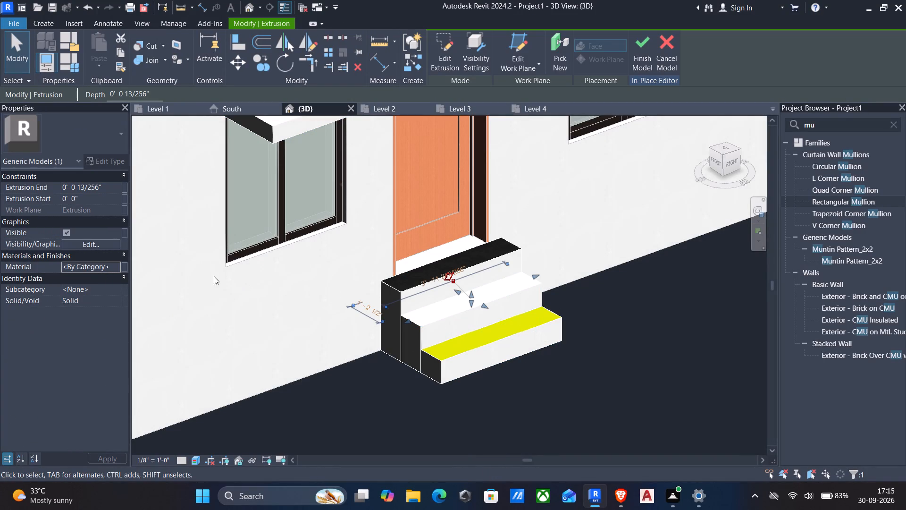
{"action": "left_click", "coordinate": [114, 266]}
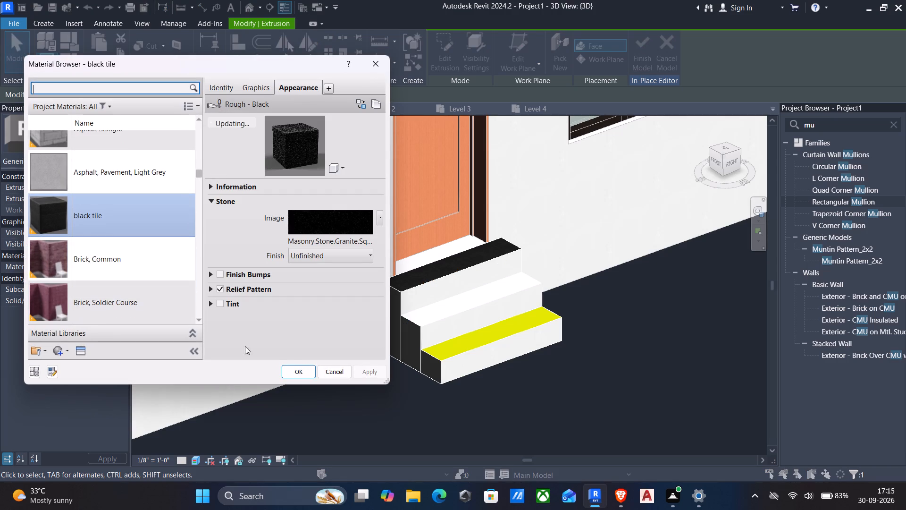
{"action": "left_click", "coordinate": [292, 370]}
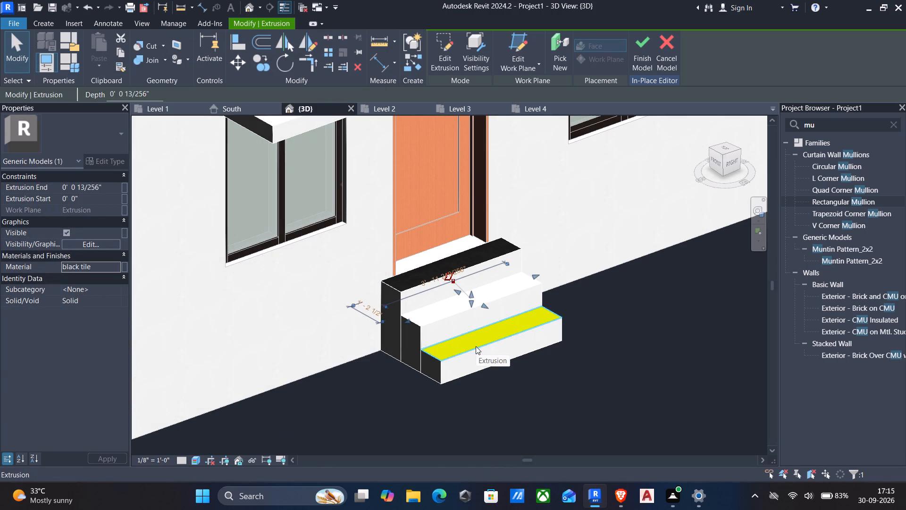
Assign the black tile material to the bottom tread's extrusion and finish the in-place model.
{"action": "left_click", "coordinate": [476, 346]}
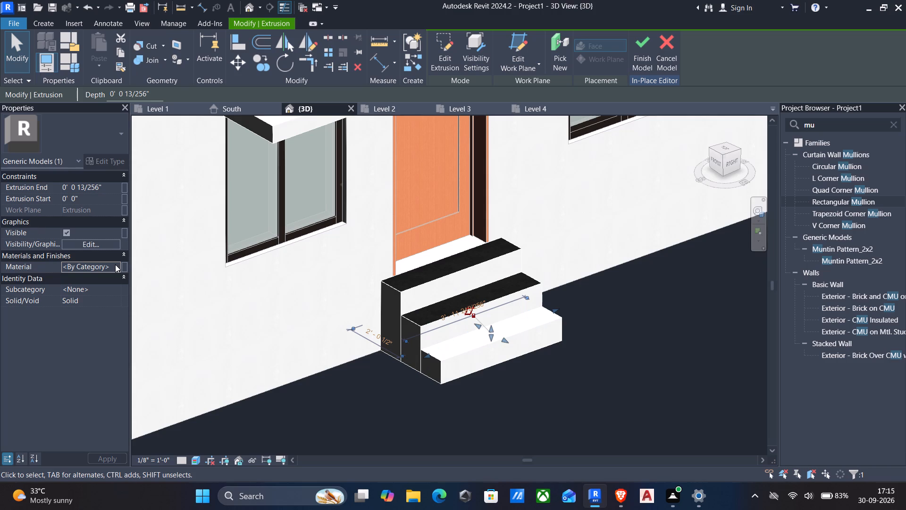
{"action": "left_click", "coordinate": [115, 264]}
{"action": "left_click", "coordinate": [290, 373]}
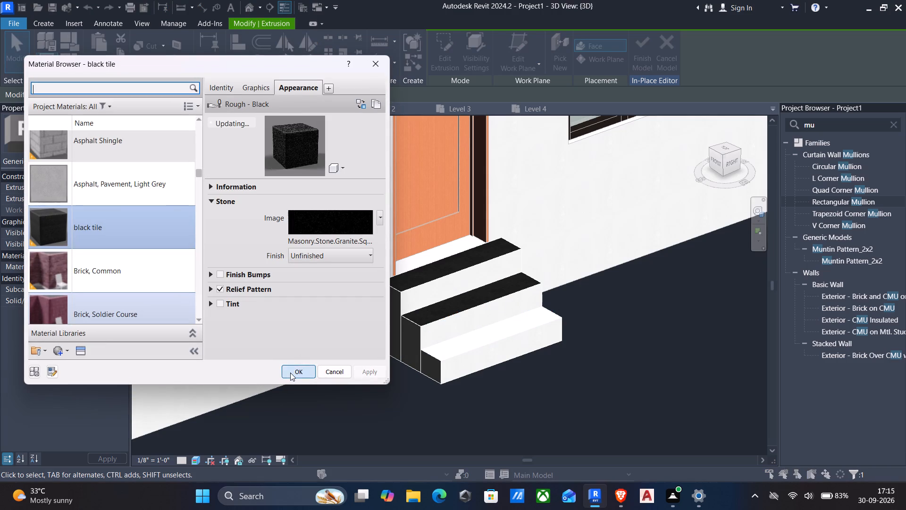
{"action": "scroll", "coordinate": [572, 369], "scroll_direction": "down", "scroll_amount": 4}
{"action": "middle_click_drag", "start_coordinate": [574, 367], "coordinate": [544, 308]}
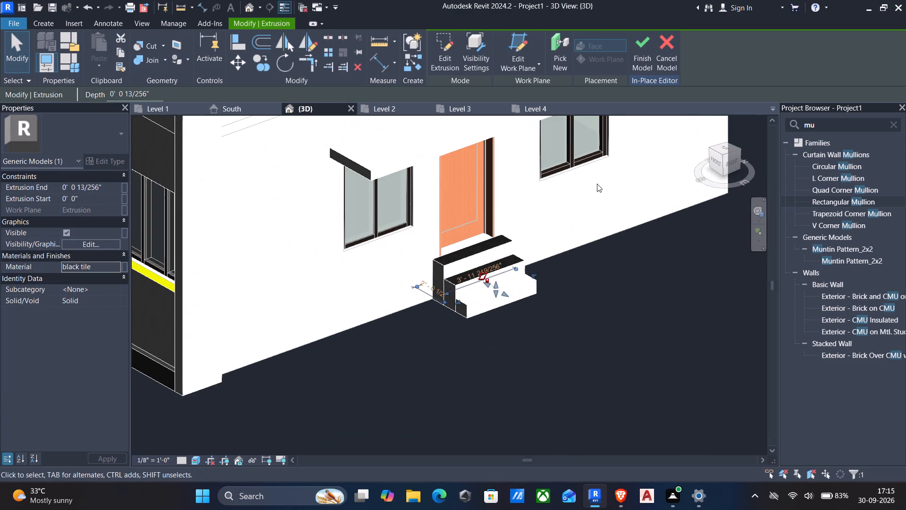
{"action": "left_click", "coordinate": [651, 39]}
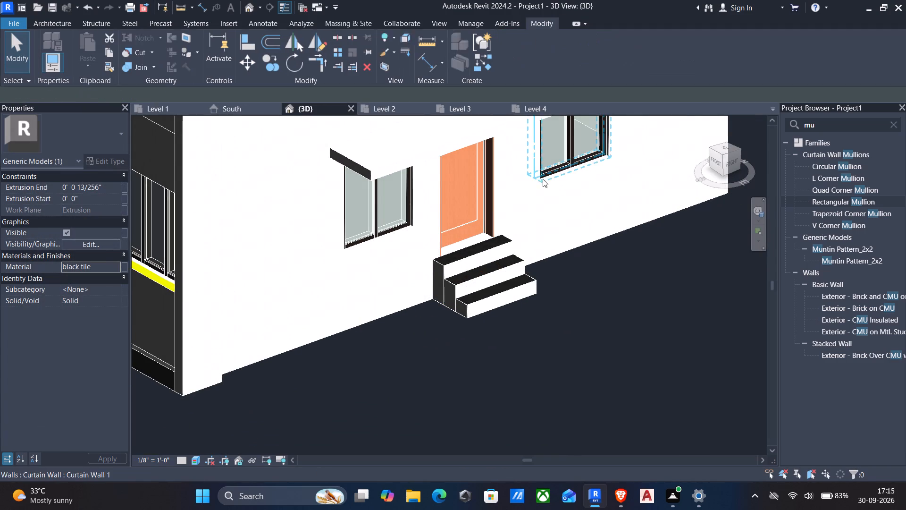
Examine the side steps together with the building's front facade and porch in 3D.
{"action": "scroll", "coordinate": [513, 220], "scroll_direction": "down", "scroll_amount": 2}
{"action": "middle_click_drag", "start_coordinate": [504, 274], "coordinate": [533, 260]}
{"action": "scroll", "coordinate": [533, 260], "scroll_direction": "down", "scroll_amount": 2, "text": "shift"}
{"action": "middle_click_drag", "start_coordinate": [545, 295], "coordinate": [529, 296]}
{"action": "scroll", "coordinate": [527, 291], "scroll_direction": "down", "scroll_amount": 1}
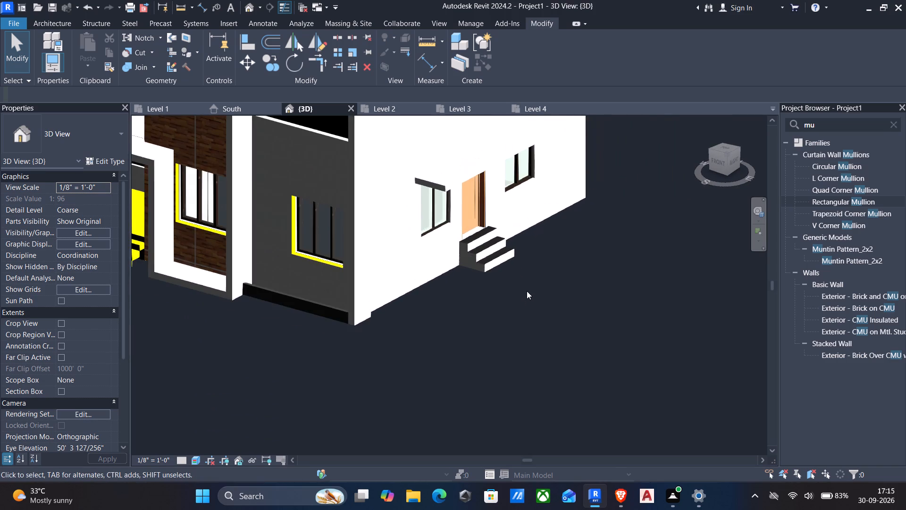
{"action": "scroll", "coordinate": [527, 291], "scroll_direction": "down", "scroll_amount": 1}
{"action": "middle_click_drag", "start_coordinate": [527, 291], "coordinate": [549, 268], "text": "shift"}
{"action": "scroll", "coordinate": [549, 268], "scroll_direction": "down", "scroll_amount": 2}
{"action": "middle_click_drag", "start_coordinate": [531, 295], "coordinate": [554, 284]}
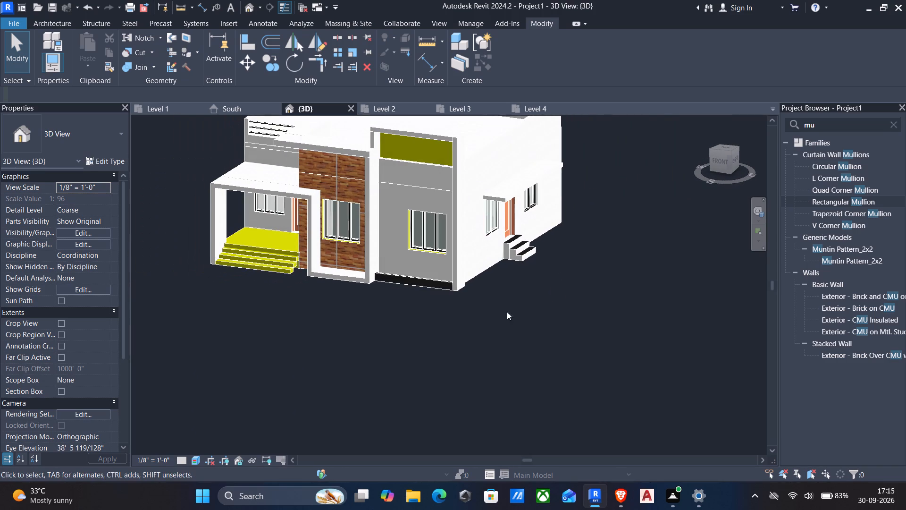
Open the front facade and porch model for in-place editing and bring up the material choices for the porch steps' extrusion.
{"action": "middle_click_drag", "start_coordinate": [486, 320], "coordinate": [567, 305]}
{"action": "middle_click_drag", "start_coordinate": [333, 311], "coordinate": [343, 312], "text": "shift"}
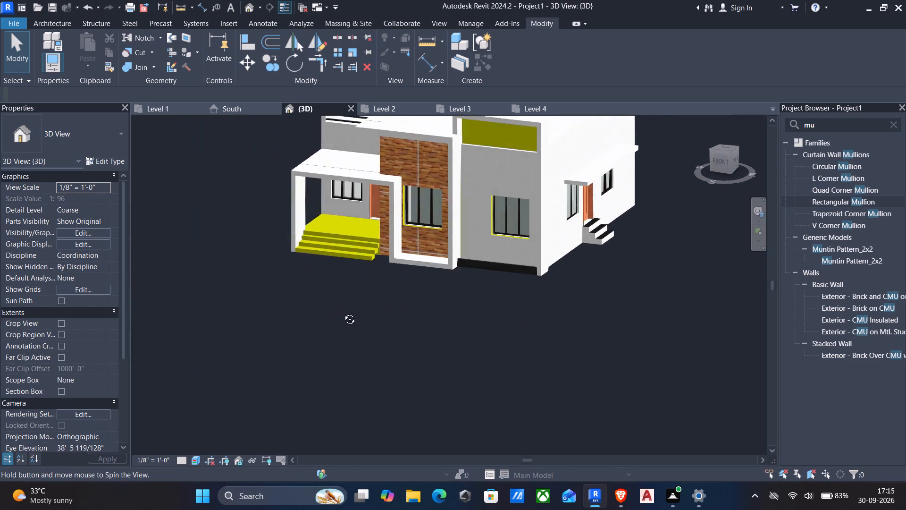
{"action": "middle_click_drag", "start_coordinate": [343, 312], "coordinate": [421, 309], "text": "shift"}
{"action": "left_click", "coordinate": [379, 266]}
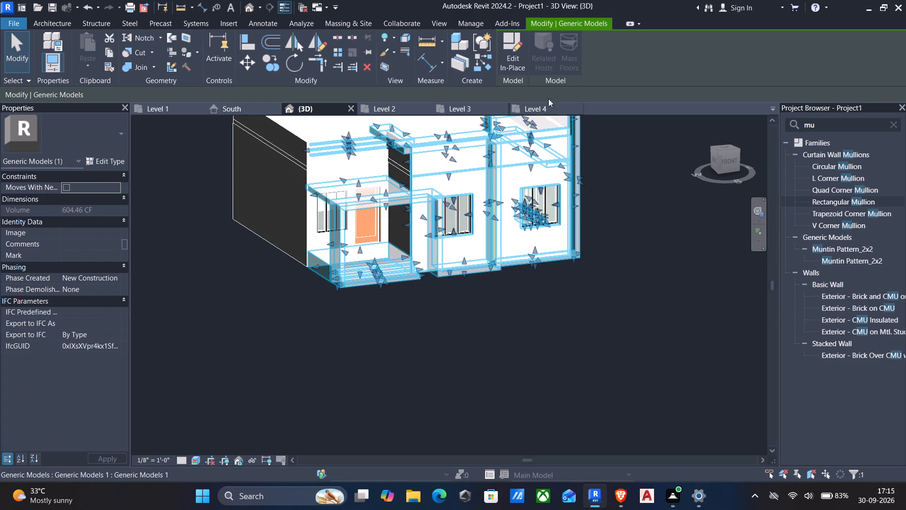
{"action": "left_click", "coordinate": [515, 61]}
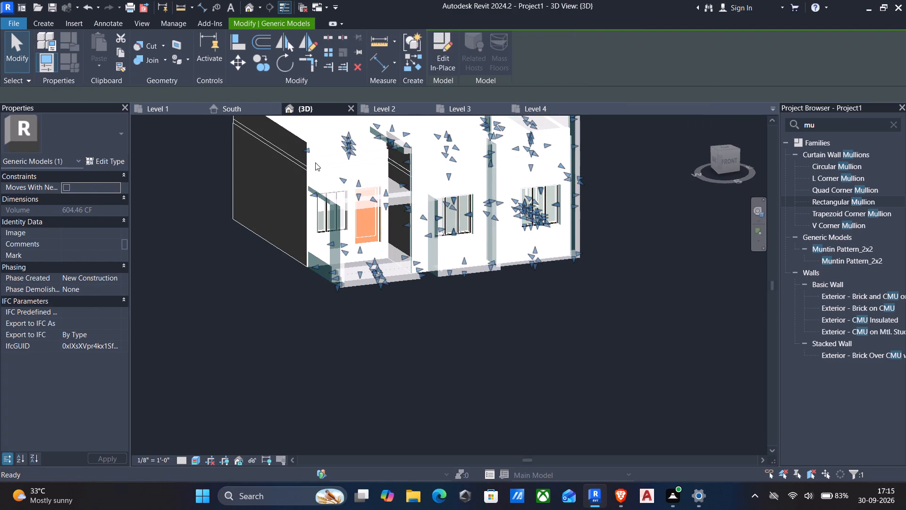
{"action": "left_click", "coordinate": [383, 279]}
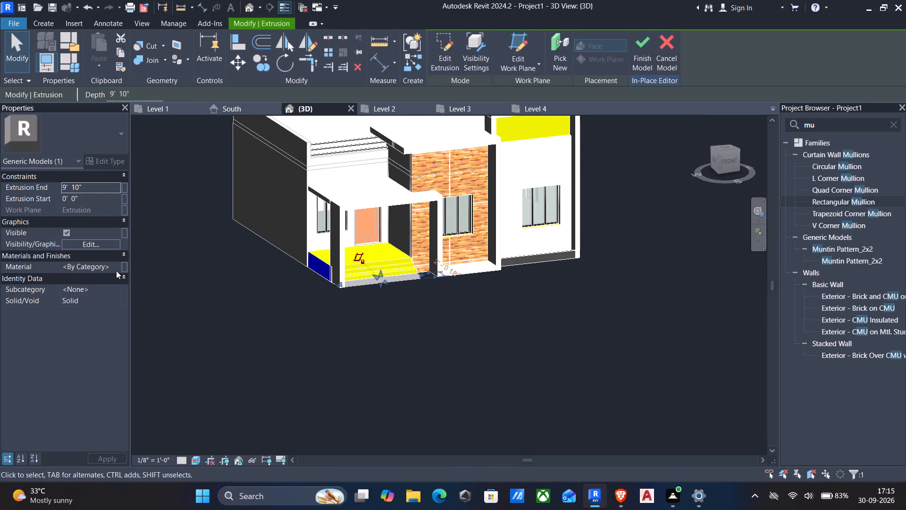
{"action": "left_click", "coordinate": [116, 269]}
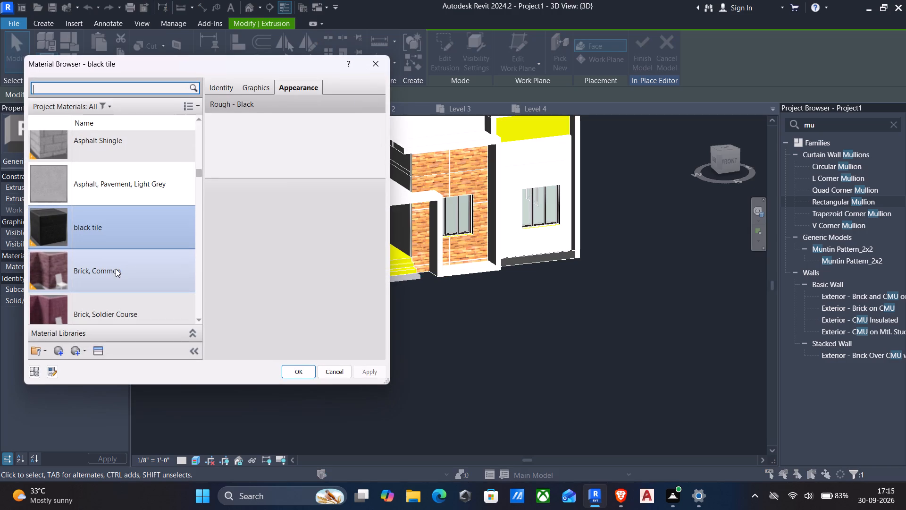
Look through the project materials for a suitable finish for the porch steps.
{"action": "scroll", "coordinate": [147, 254], "scroll_direction": "down", "scroll_amount": 3}
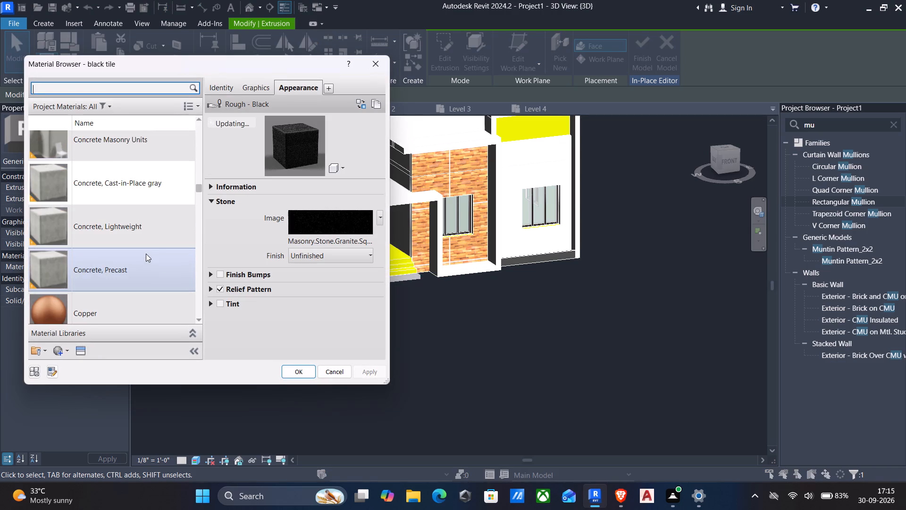
{"action": "scroll", "coordinate": [146, 254], "scroll_direction": "down", "scroll_amount": 8}
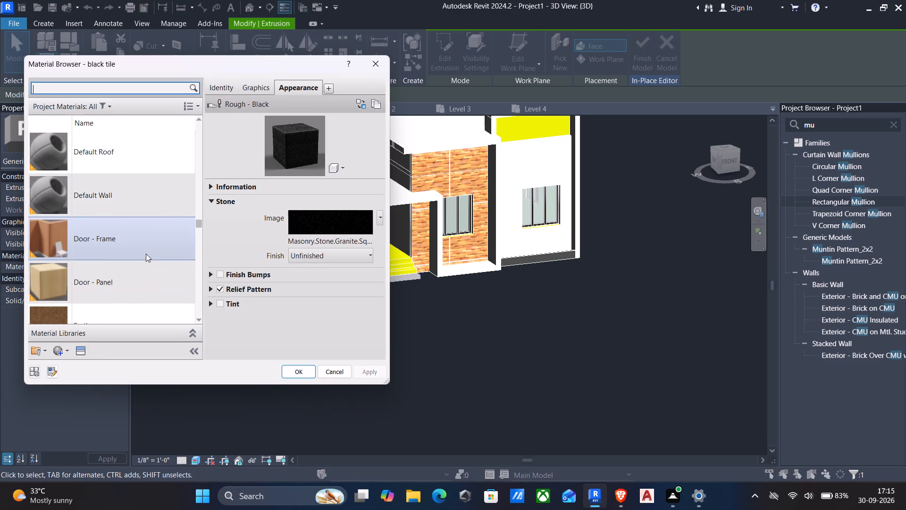
{"action": "scroll", "coordinate": [146, 254], "scroll_direction": "down", "scroll_amount": 7}
{"action": "scroll", "coordinate": [146, 254], "scroll_direction": "up", "scroll_amount": 2}
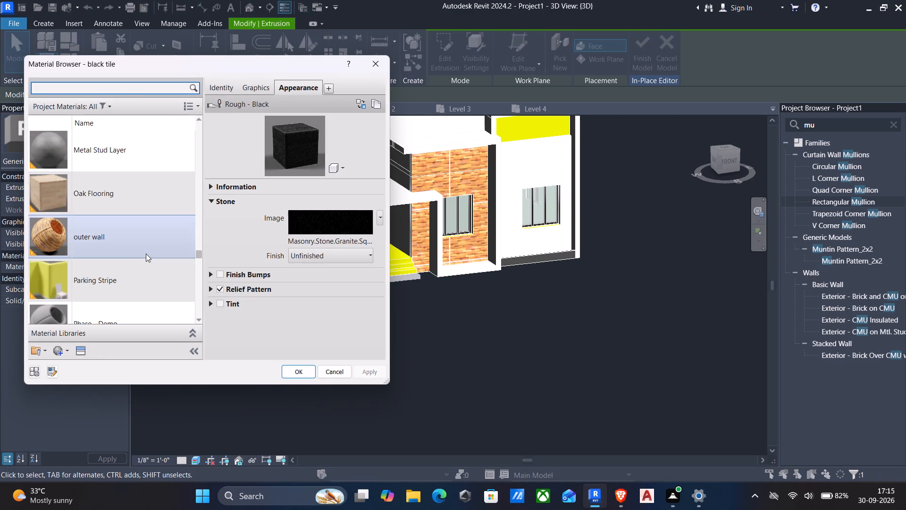
{"action": "scroll", "coordinate": [146, 254], "scroll_direction": "up", "scroll_amount": 1}
{"action": "scroll", "coordinate": [146, 254], "scroll_direction": "down", "scroll_amount": 6}
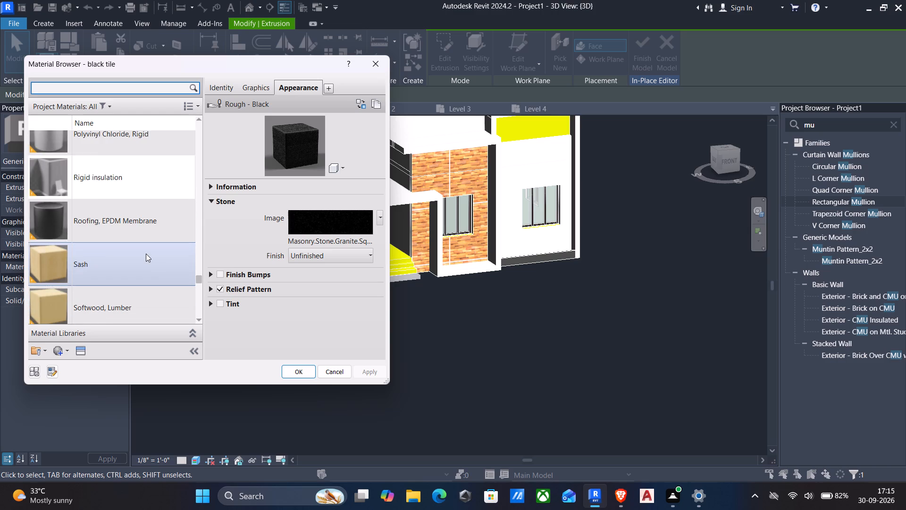
{"action": "scroll", "coordinate": [146, 254], "scroll_direction": "down", "scroll_amount": 6}
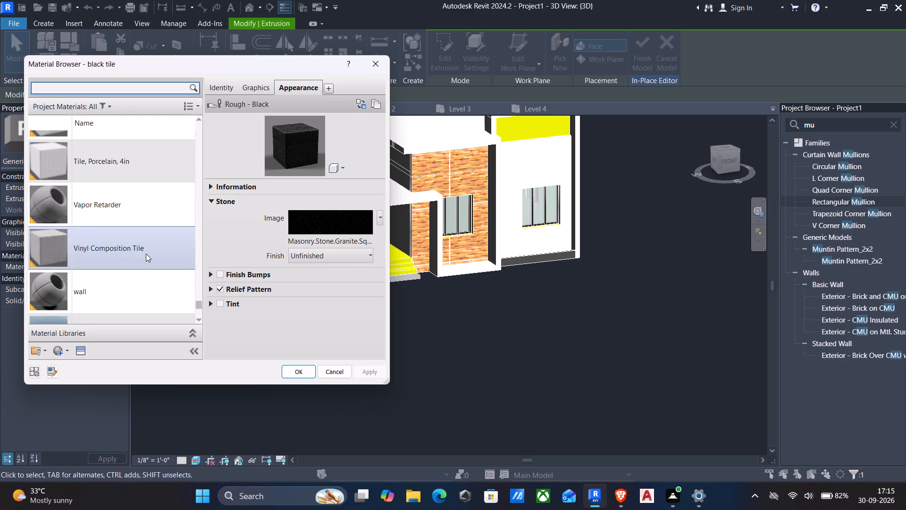
{"action": "scroll", "coordinate": [146, 254], "scroll_direction": "down", "scroll_amount": 5}
{"action": "scroll", "coordinate": [146, 254], "scroll_direction": "up", "scroll_amount": 3}
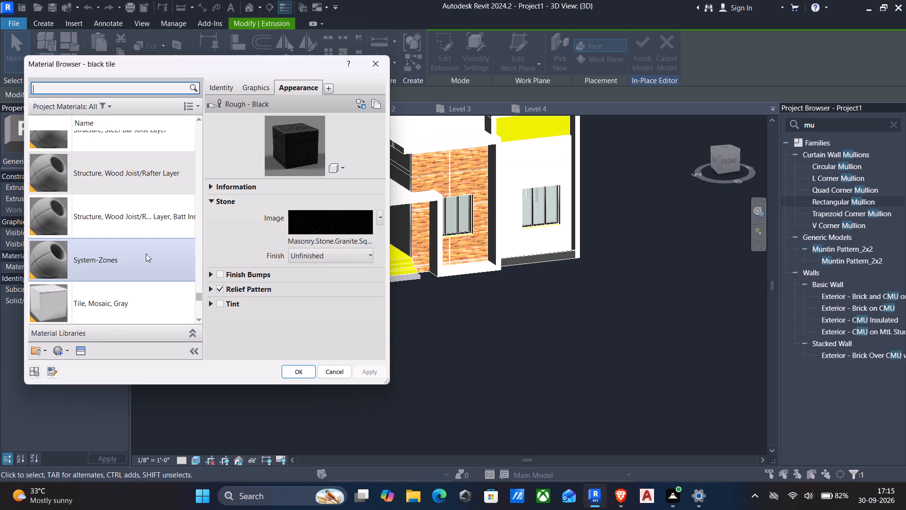
{"action": "scroll", "coordinate": [146, 254], "scroll_direction": "down", "scroll_amount": 1}
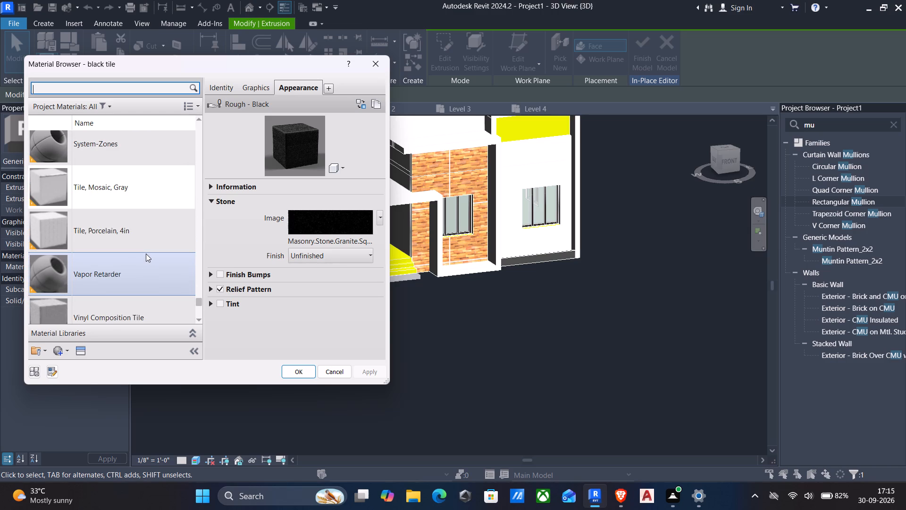
{"action": "scroll", "coordinate": [146, 254], "scroll_direction": "down", "scroll_amount": 2}
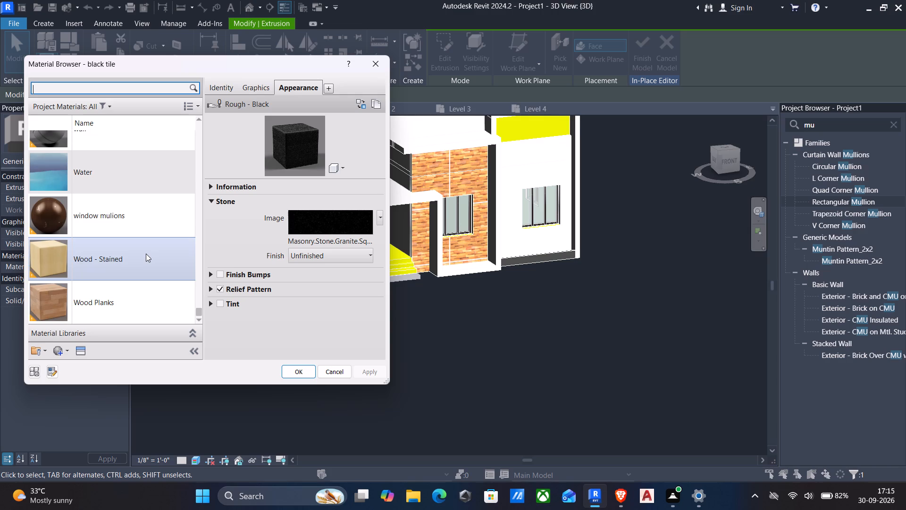
{"action": "scroll", "coordinate": [146, 254], "scroll_direction": "down", "scroll_amount": 1}
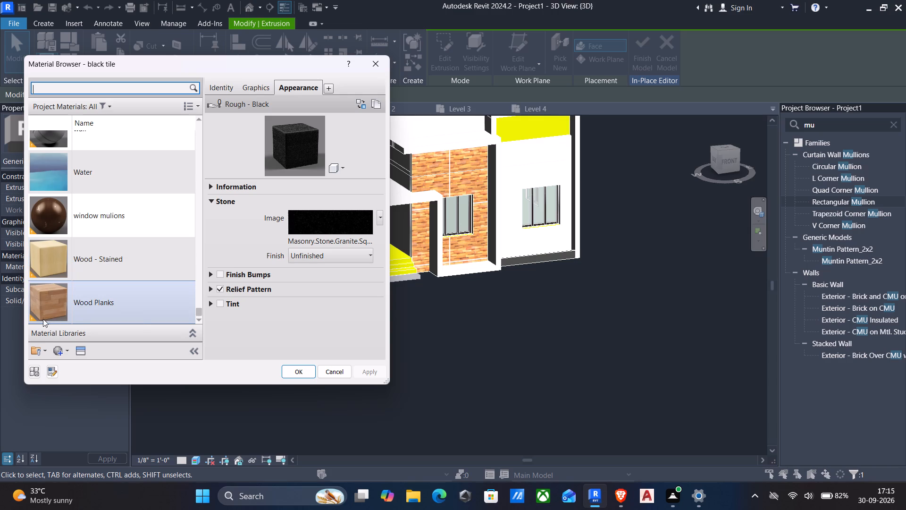
Create a new material named tile and assign it to the porch steps' extrusion.
{"action": "left_click", "coordinate": [58, 353]}
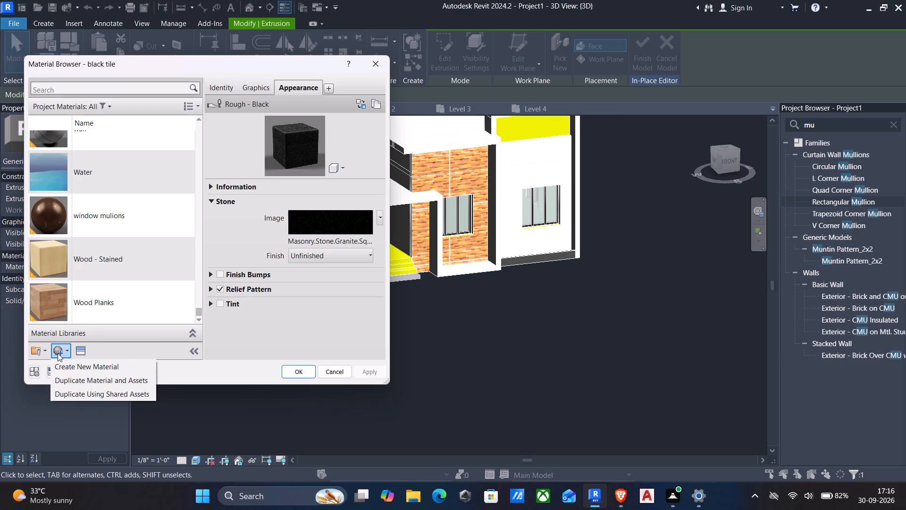
{"action": "left_click", "coordinate": [67, 367]}
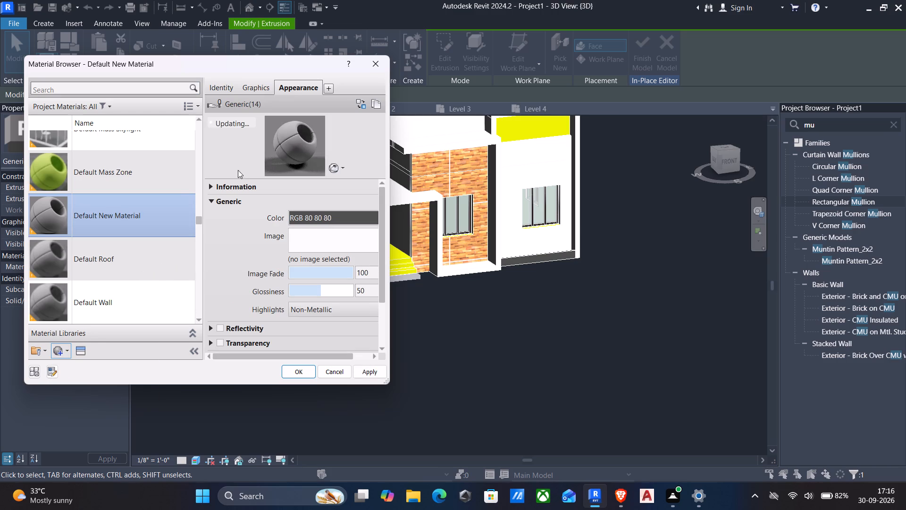
{"action": "left_click", "coordinate": [214, 92]}
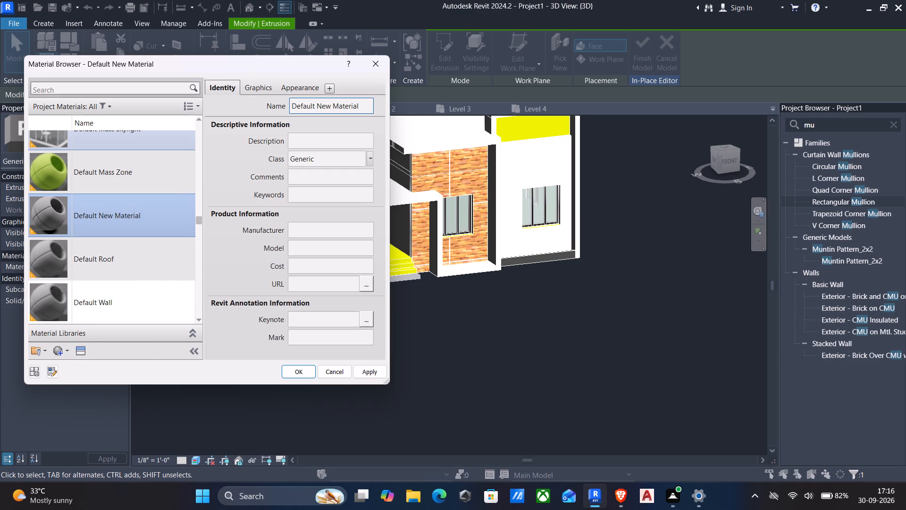
{"action": "left_click", "coordinate": [359, 106]}
{"action": "type", "text": "tile"}
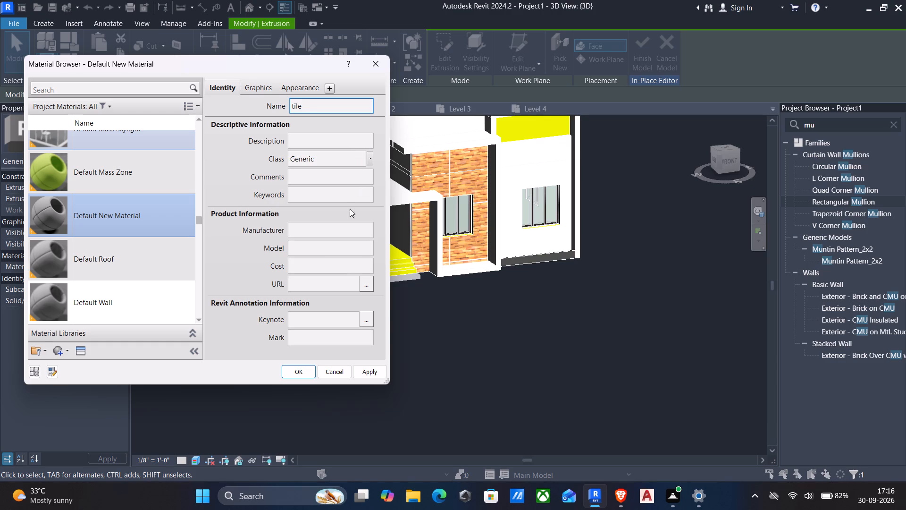
{"action": "left_click", "coordinate": [310, 374]}
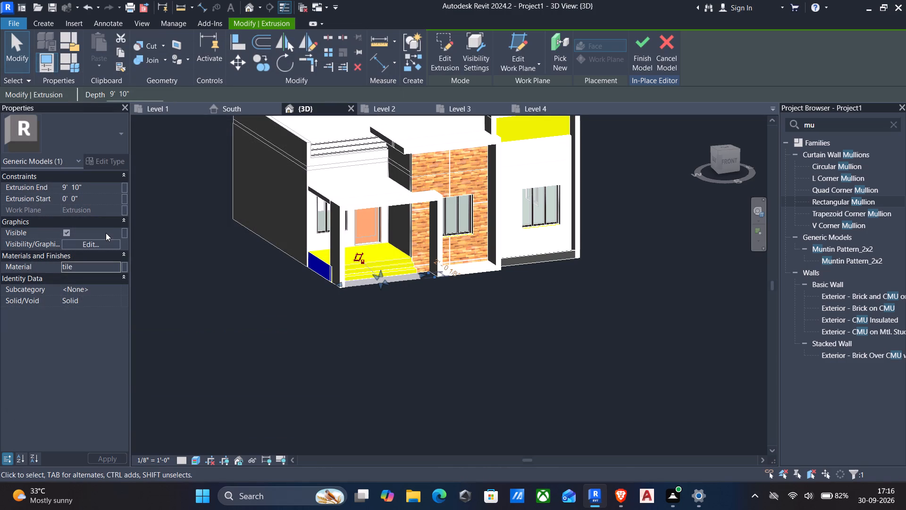
Open the appearance asset library for the tile material and examine the Finish, Default and Flooring: Tile assets.
{"action": "left_click", "coordinate": [117, 266]}
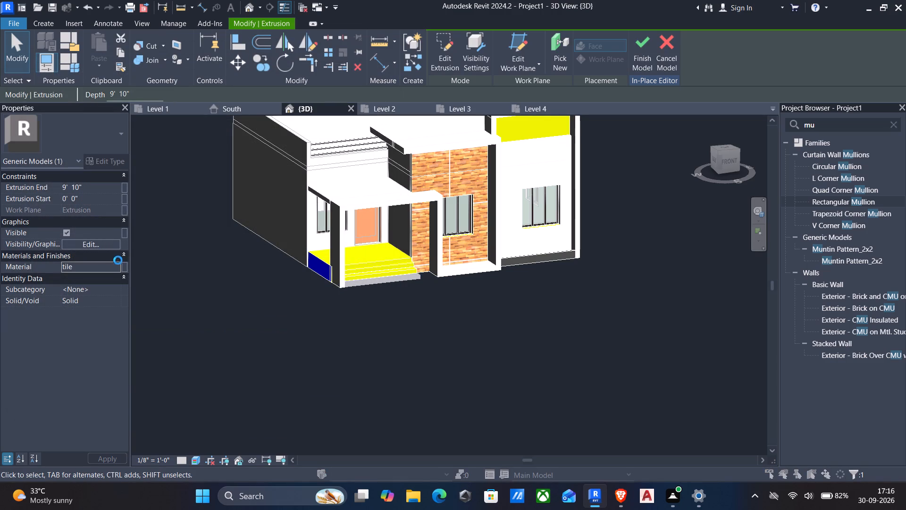
{"action": "left_click", "coordinate": [78, 353]}
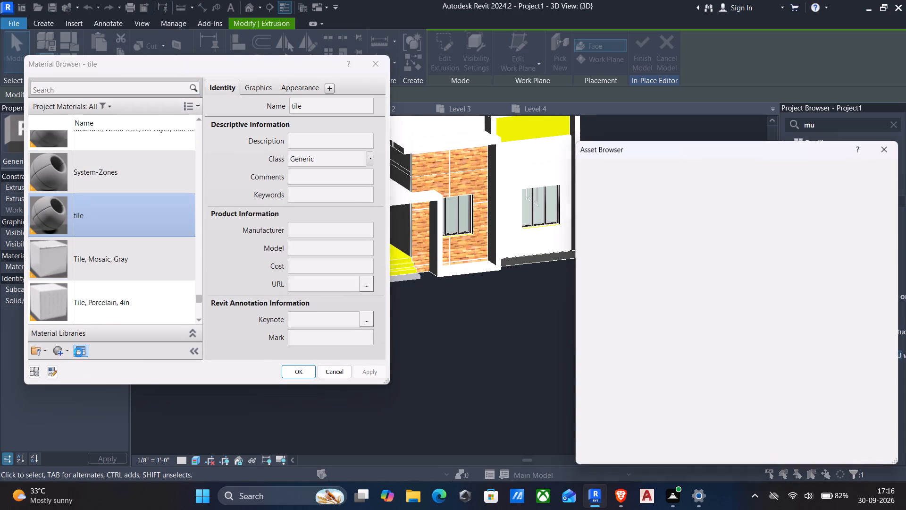
{"action": "left_click", "coordinate": [577, 230]}
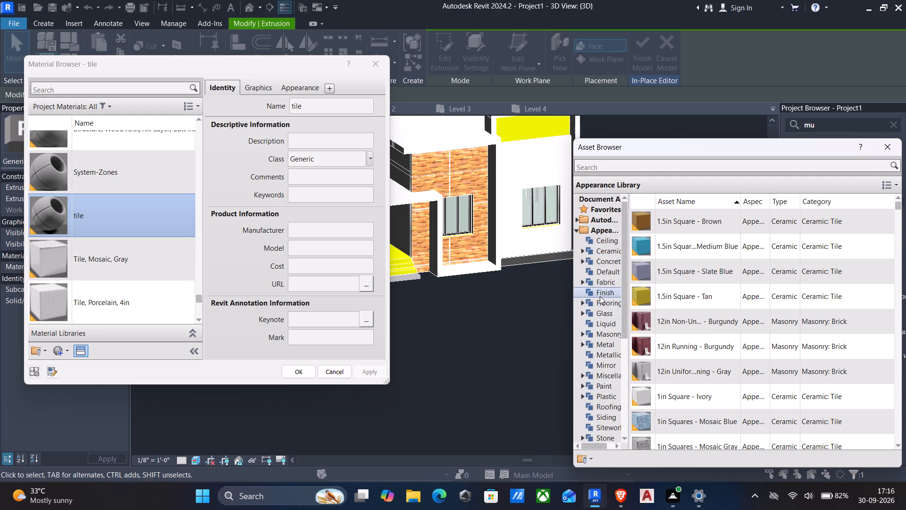
{"action": "left_click", "coordinate": [579, 298]}
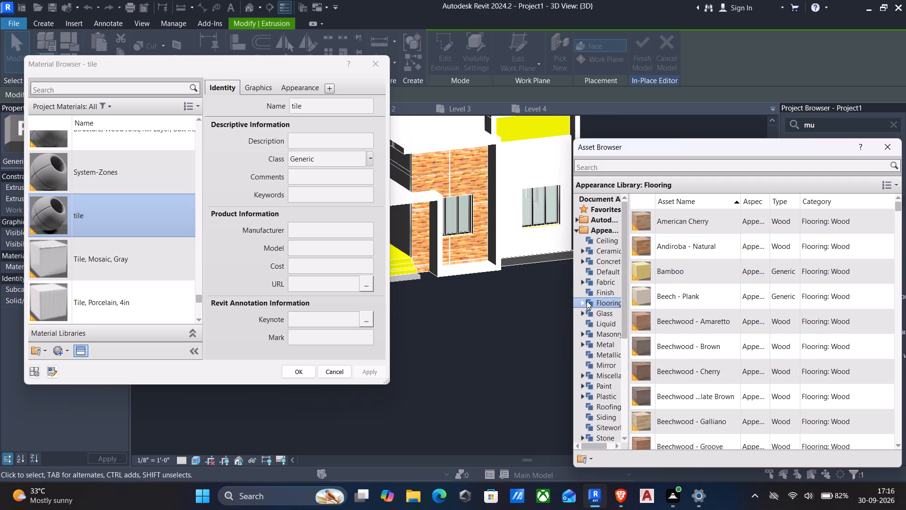
{"action": "left_click", "coordinate": [600, 301]}
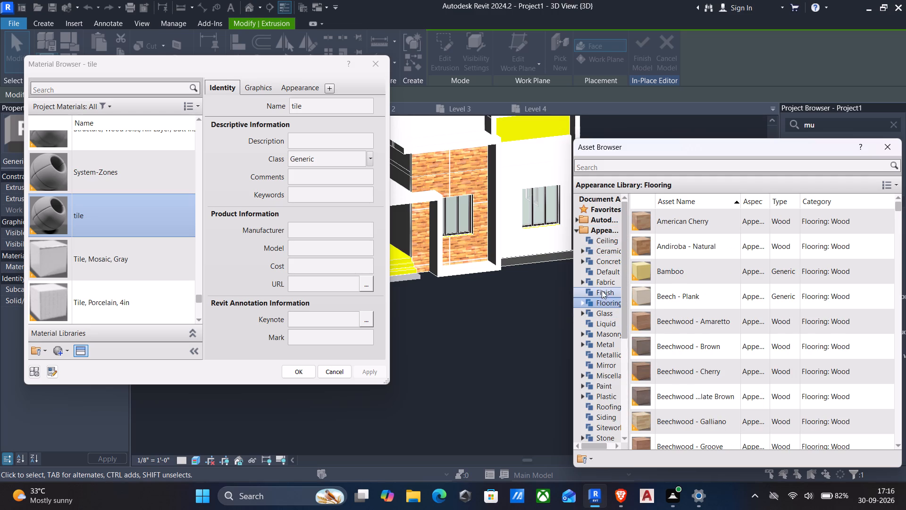
{"action": "left_click", "coordinate": [609, 296]}
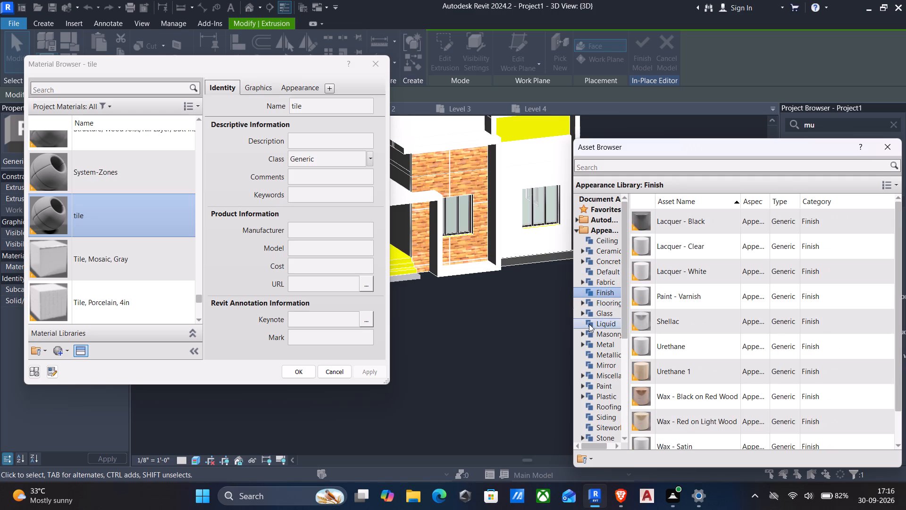
{"action": "left_click", "coordinate": [602, 272]}
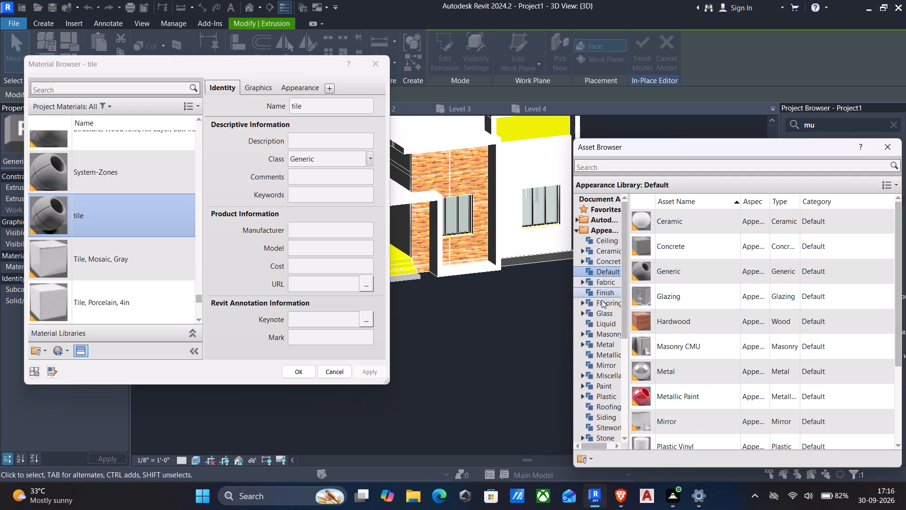
{"action": "left_click", "coordinate": [603, 289]}
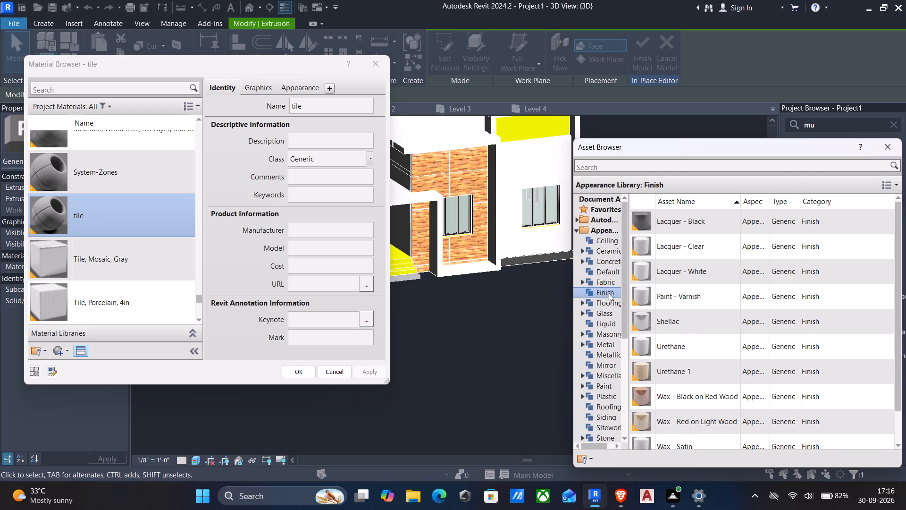
{"action": "left_click", "coordinate": [583, 303]}
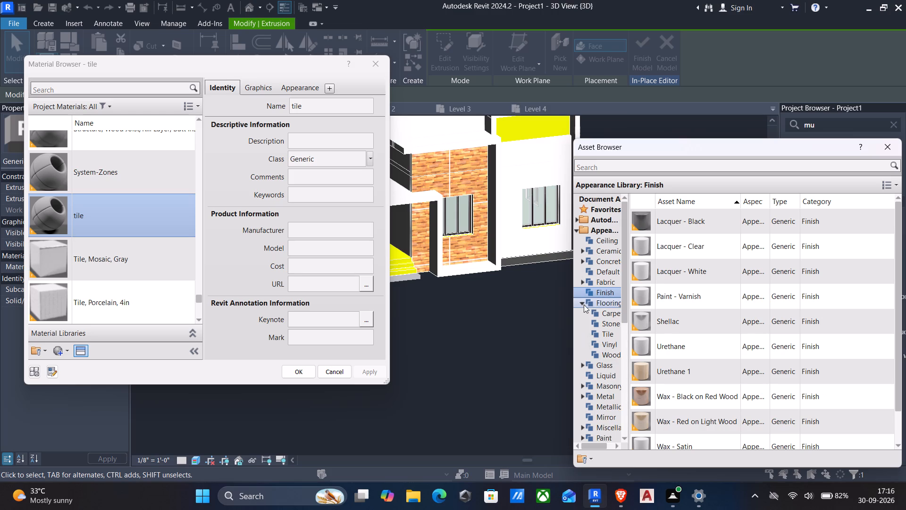
{"action": "double_click", "coordinate": [607, 333]}
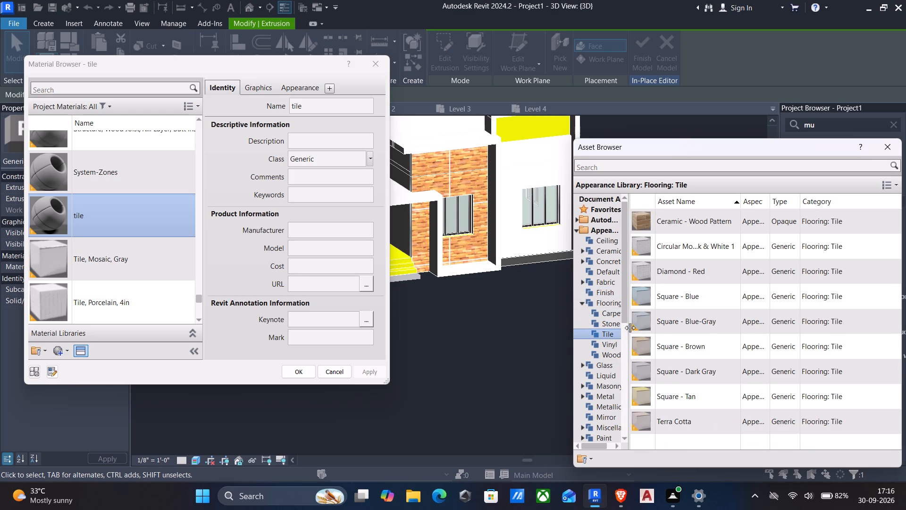
{"action": "scroll", "coordinate": [725, 279], "scroll_direction": "down", "scroll_amount": 10}
{"action": "scroll", "coordinate": [731, 287], "scroll_direction": "up", "scroll_amount": 5}
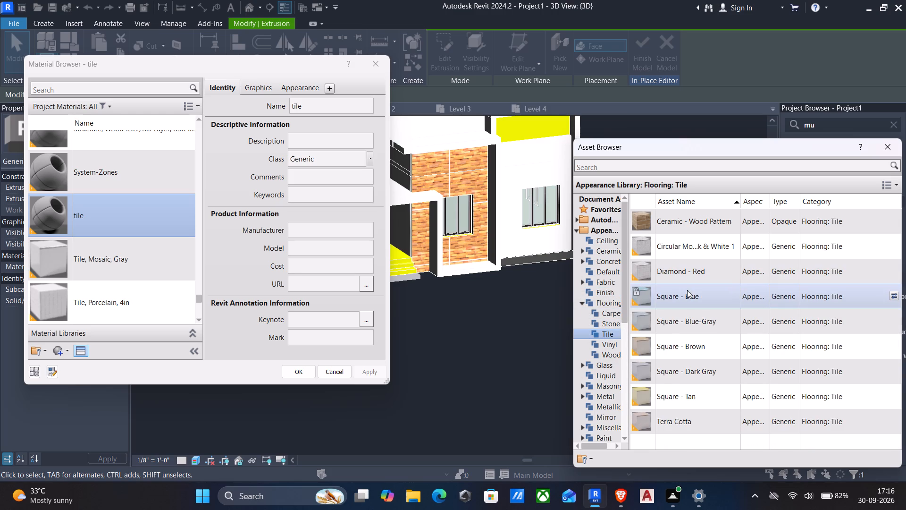
Look through the Vinyl, Wood, Glass, Liquid, Masonry, Metal and Roofing appearance assets for a suitable finish for the tile material.
{"action": "left_click", "coordinate": [609, 342]}
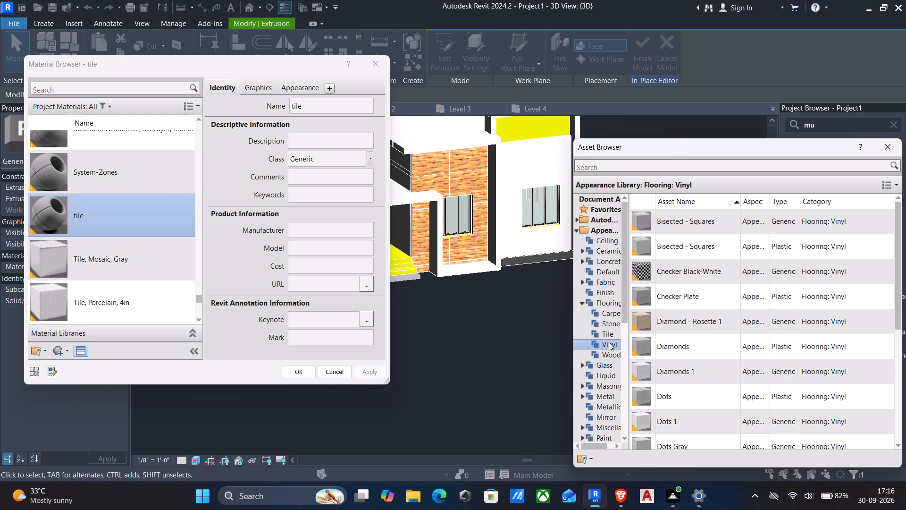
{"action": "scroll", "coordinate": [683, 344], "scroll_direction": "down", "scroll_amount": 8}
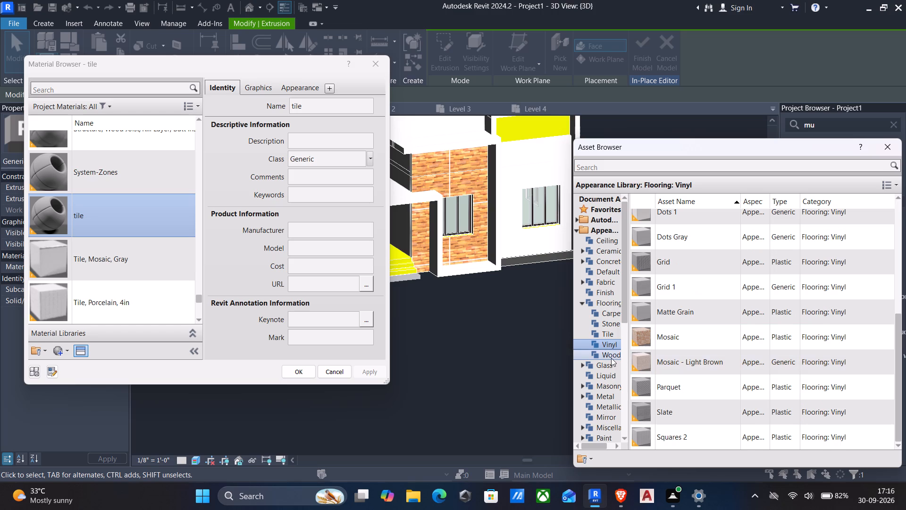
{"action": "left_click", "coordinate": [611, 358]}
{"action": "left_click", "coordinate": [601, 365]}
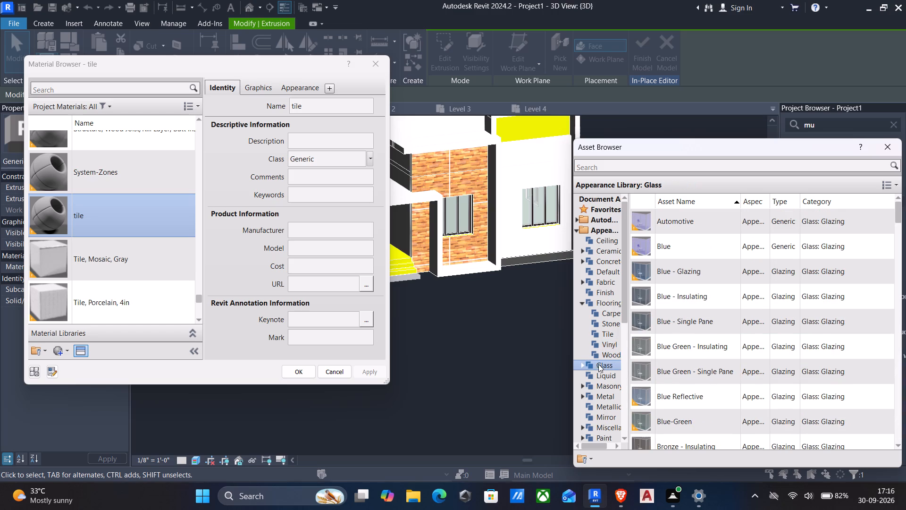
{"action": "left_click", "coordinate": [596, 372]}
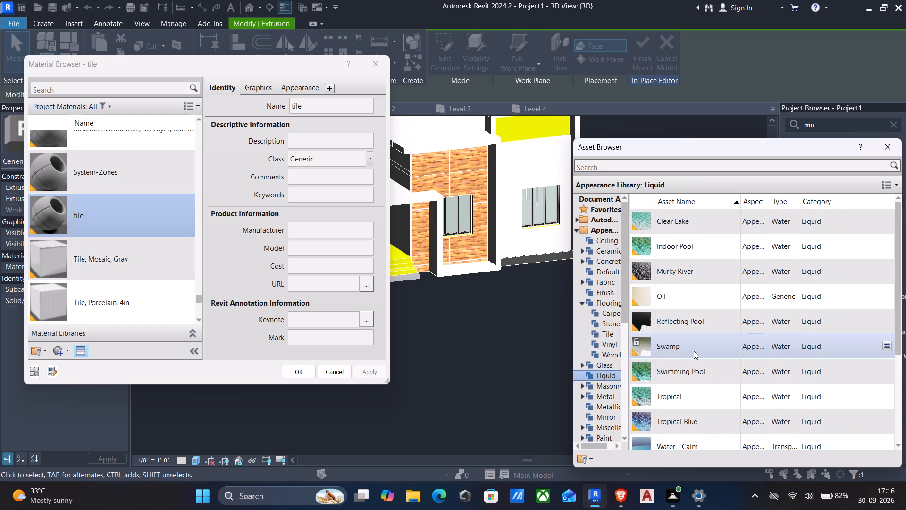
{"action": "scroll", "coordinate": [694, 351], "scroll_direction": "down", "scroll_amount": 7}
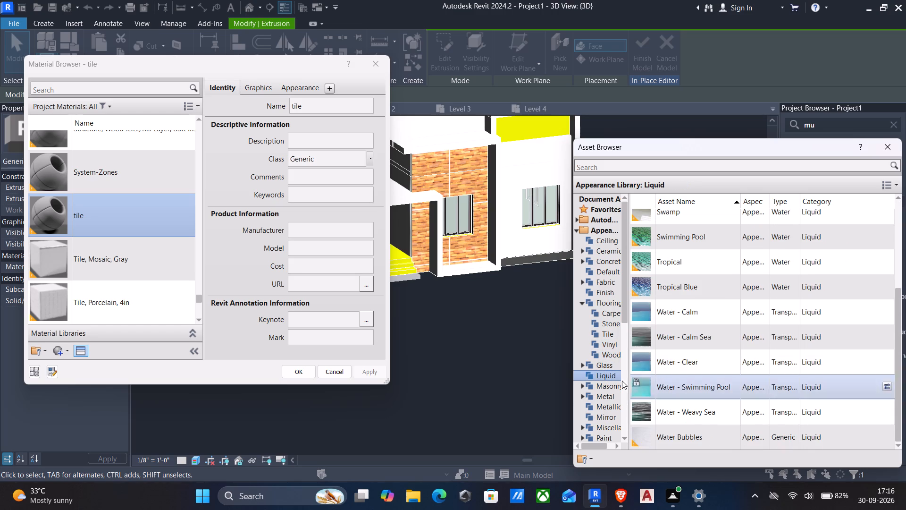
{"action": "left_click", "coordinate": [615, 382]}
{"action": "scroll", "coordinate": [682, 372], "scroll_direction": "down", "scroll_amount": 5}
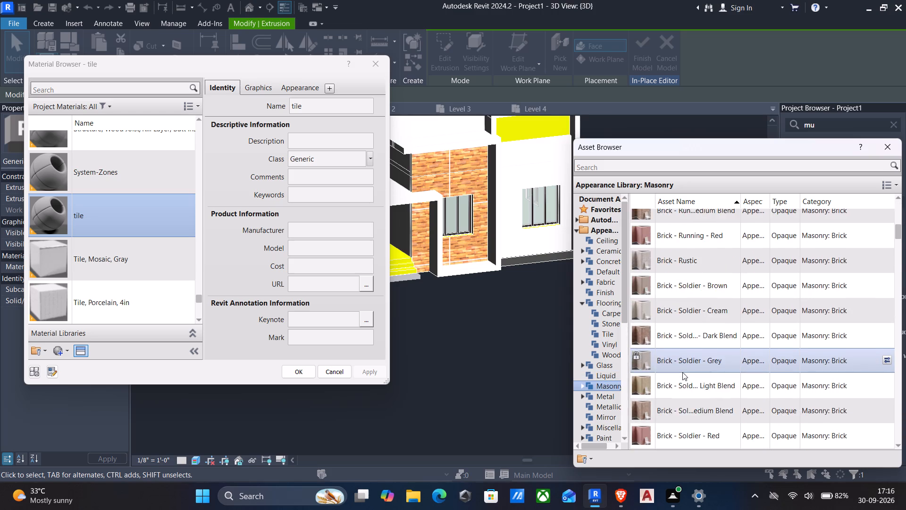
{"action": "scroll", "coordinate": [682, 372], "scroll_direction": "down", "scroll_amount": 20}
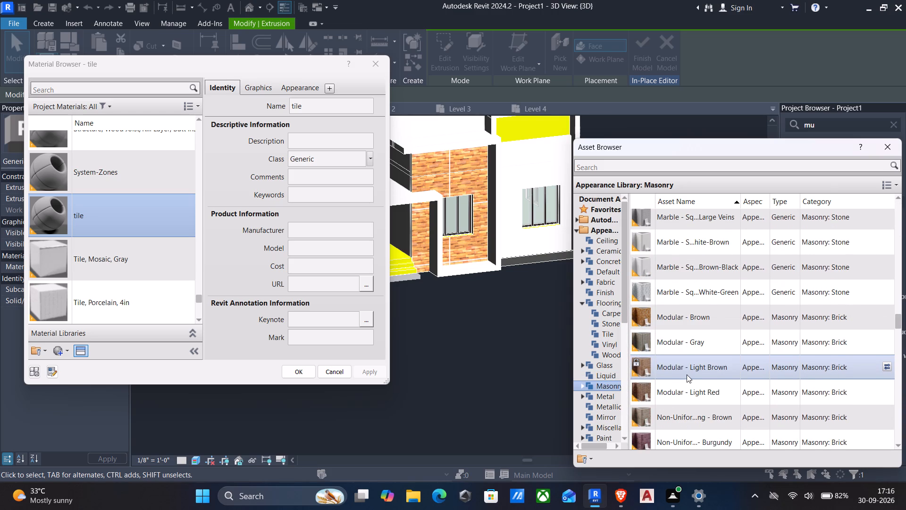
{"action": "scroll", "coordinate": [687, 374], "scroll_direction": "up", "scroll_amount": 3}
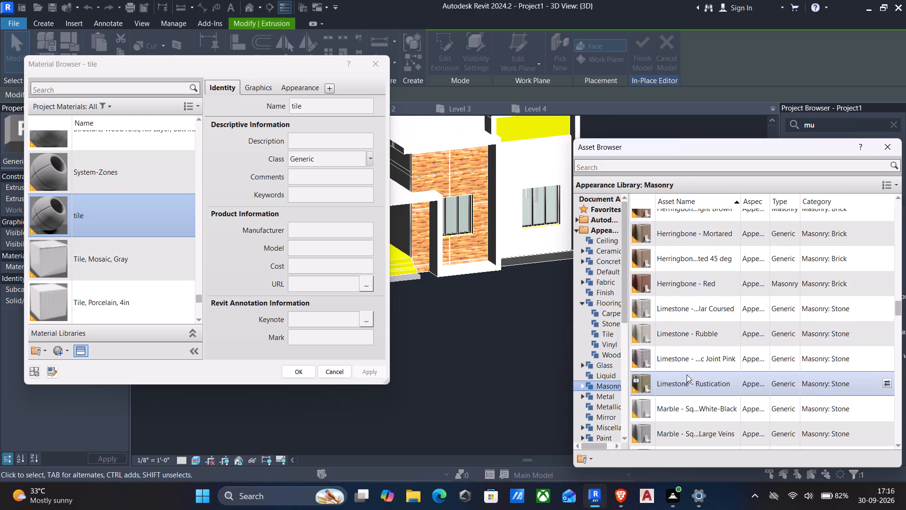
{"action": "scroll", "coordinate": [687, 374], "scroll_direction": "up", "scroll_amount": 3}
{"action": "scroll", "coordinate": [687, 374], "scroll_direction": "down", "scroll_amount": 1}
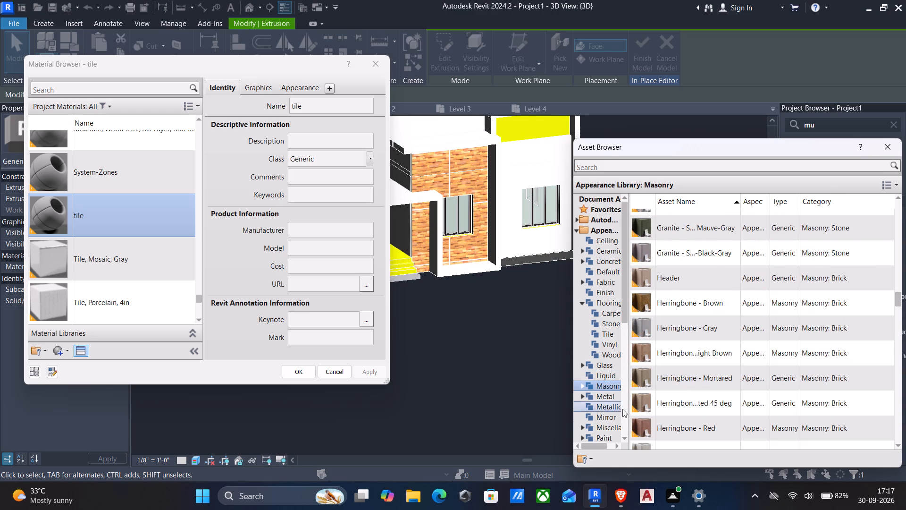
{"action": "left_click", "coordinate": [601, 392]}
{"action": "scroll", "coordinate": [602, 403], "scroll_direction": "down", "scroll_amount": 2}
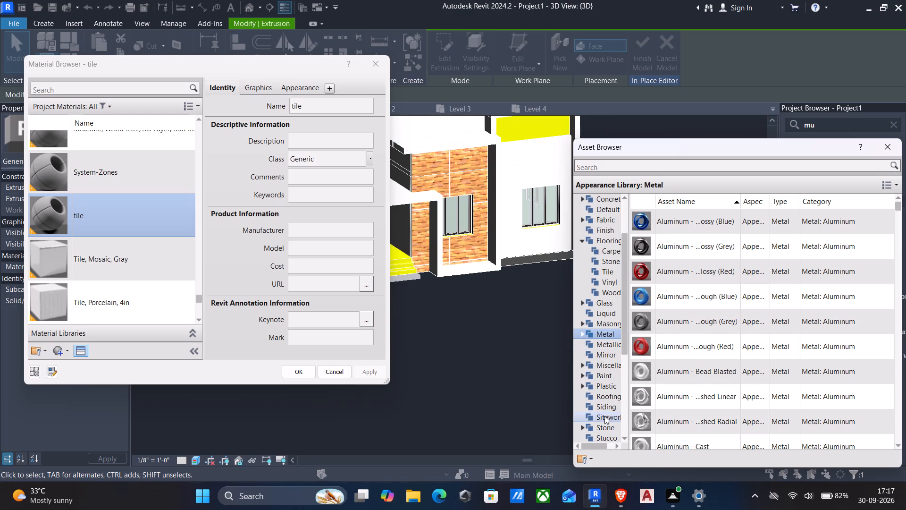
{"action": "left_click", "coordinate": [599, 396]}
{"action": "scroll", "coordinate": [599, 396], "scroll_direction": "down", "scroll_amount": 2}
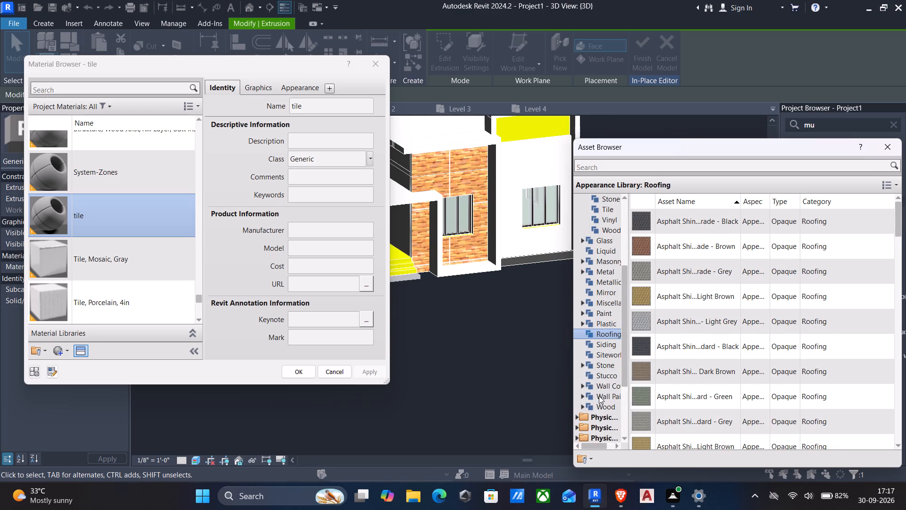
Set the tile material's appearance to Riverstone - Blue from the Stone assets and apply it to the lowest front porch step.
{"action": "left_click", "coordinate": [599, 368]}
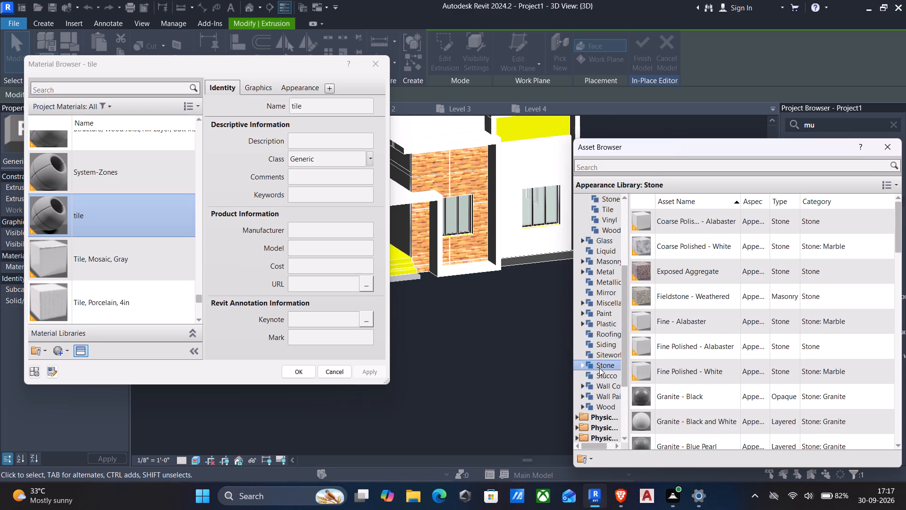
{"action": "scroll", "coordinate": [663, 352], "scroll_direction": "down", "scroll_amount": 6}
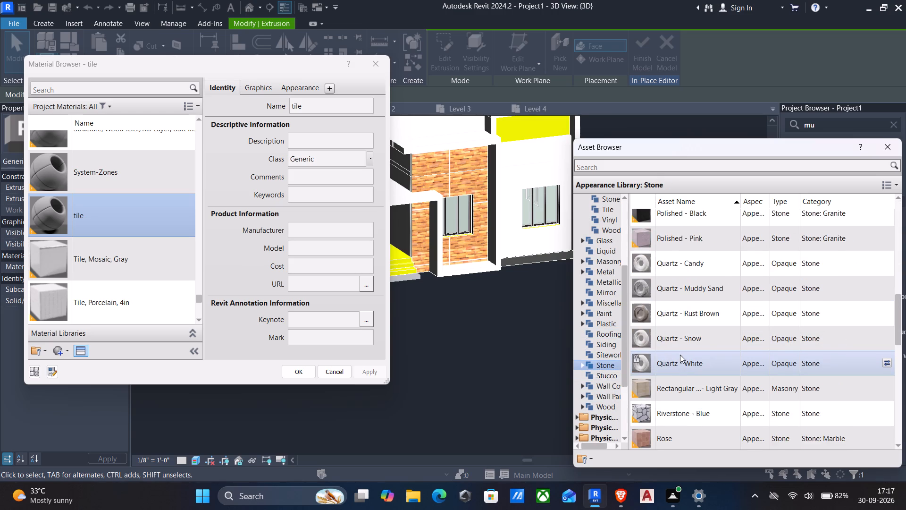
{"action": "scroll", "coordinate": [680, 355], "scroll_direction": "down", "scroll_amount": 4}
{"action": "scroll", "coordinate": [679, 350], "scroll_direction": "up", "scroll_amount": 1}
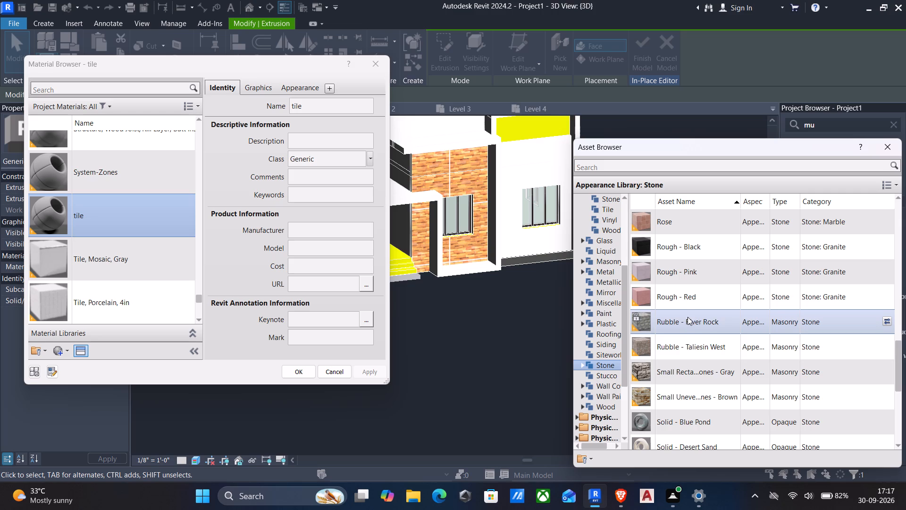
{"action": "scroll", "coordinate": [690, 362], "scroll_direction": "down", "scroll_amount": 3}
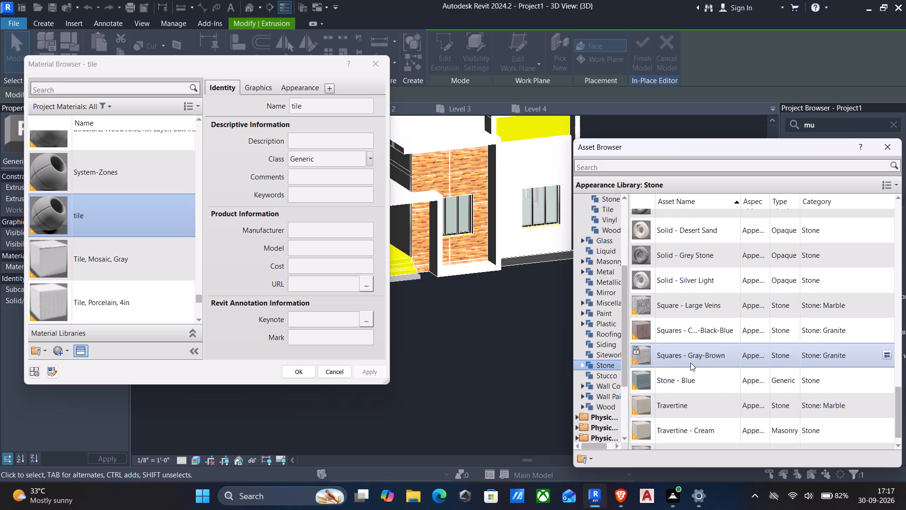
{"action": "scroll", "coordinate": [690, 363], "scroll_direction": "down", "scroll_amount": 5}
{"action": "scroll", "coordinate": [691, 363], "scroll_direction": "up", "scroll_amount": 4}
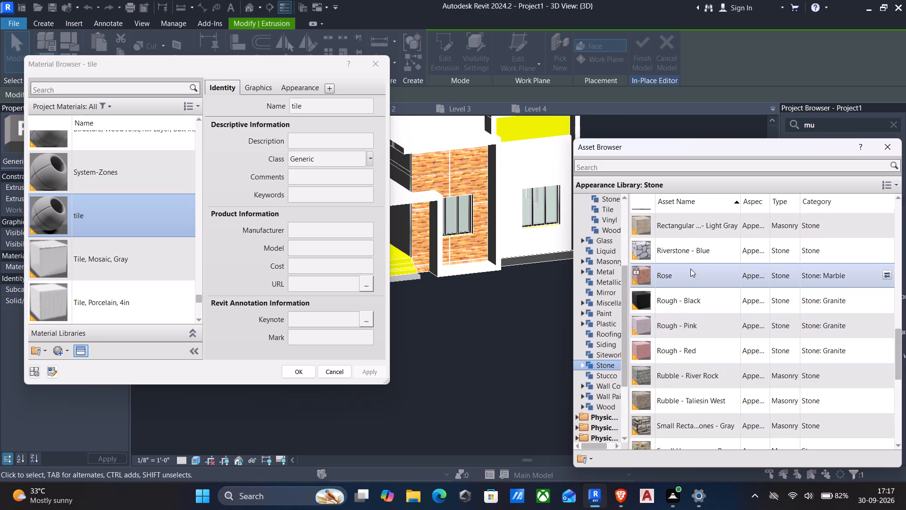
{"action": "left_click", "coordinate": [677, 250]}
{"action": "left_click", "coordinate": [677, 250]}
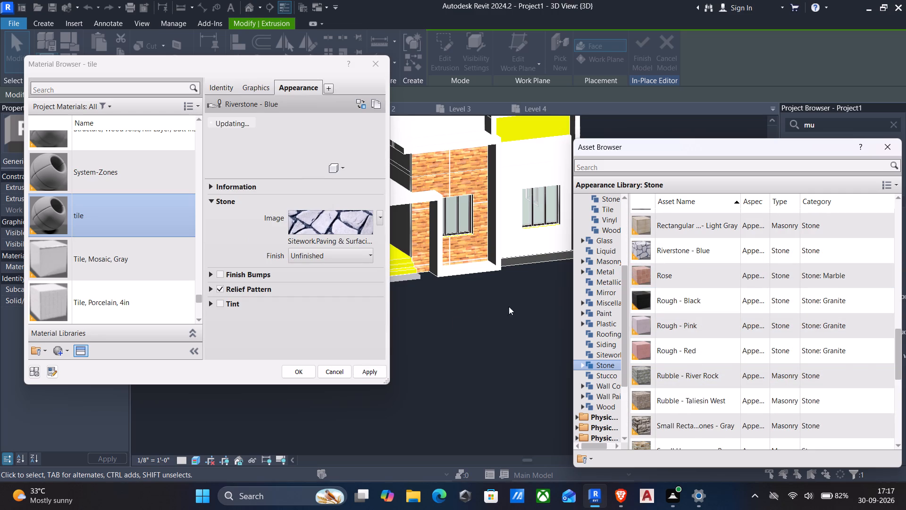
{"action": "left_click", "coordinate": [371, 371]}
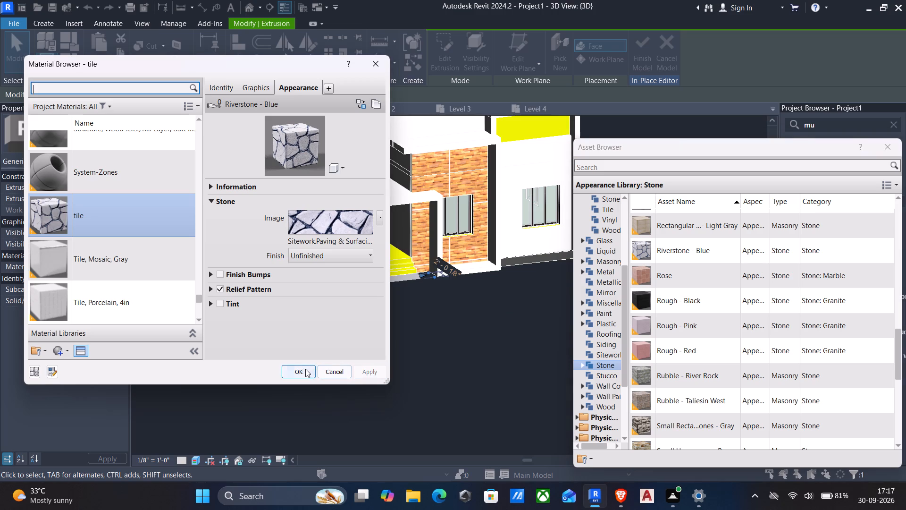
{"action": "left_click", "coordinate": [305, 369]}
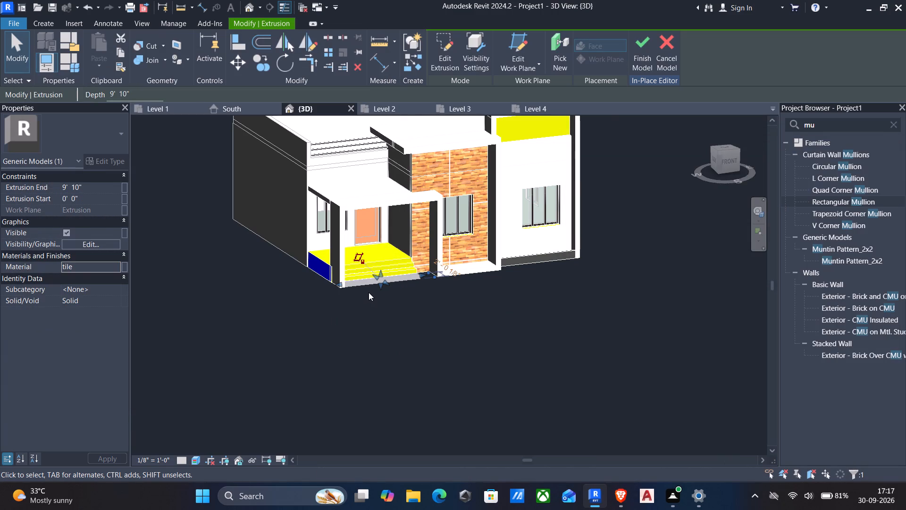
{"action": "key", "text": "Escape"}
Assign the tile material to the middle and upper extrusions of the front porch steps.
{"action": "scroll", "coordinate": [370, 287], "scroll_direction": "up", "scroll_amount": 14}
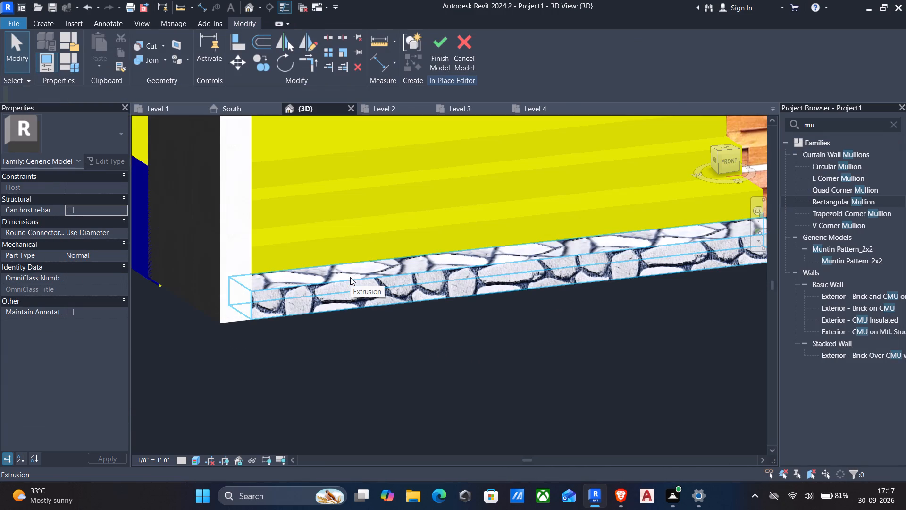
{"action": "scroll", "coordinate": [404, 274], "scroll_direction": "down", "scroll_amount": 5}
{"action": "left_click", "coordinate": [395, 257]}
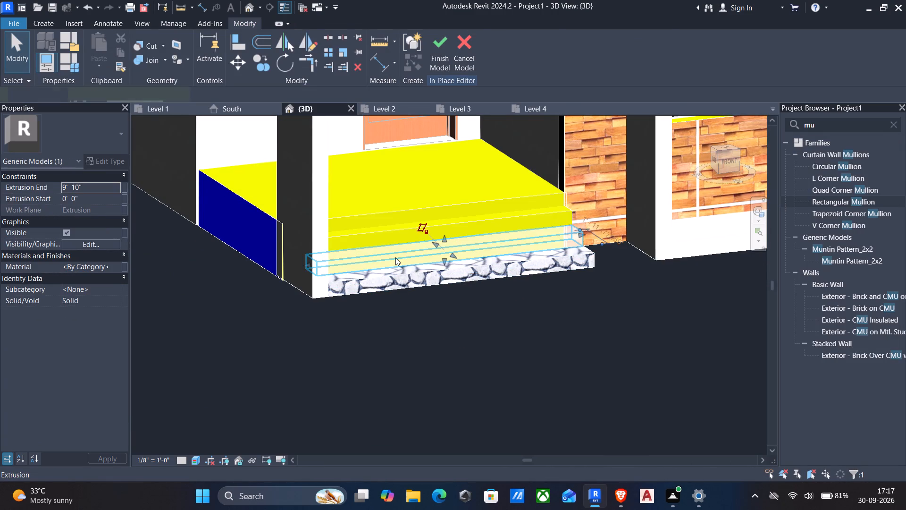
{"action": "left_click", "coordinate": [118, 267]}
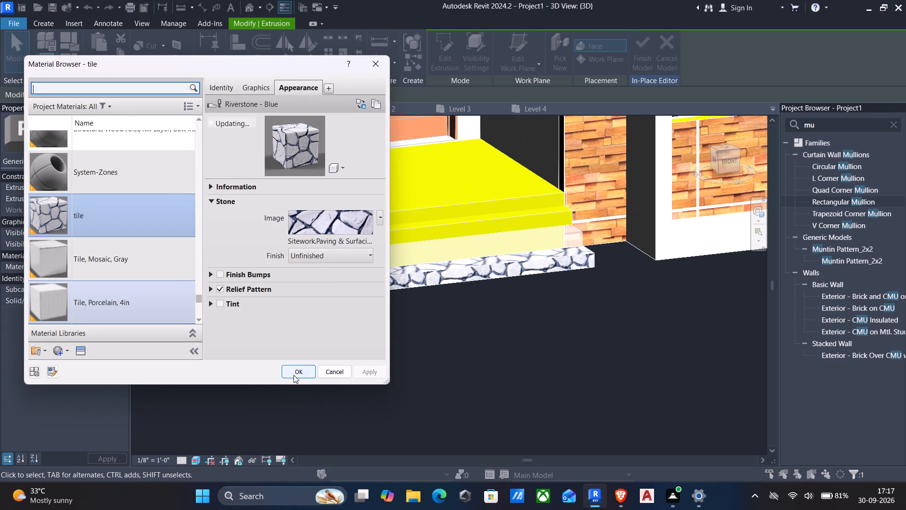
{"action": "left_click", "coordinate": [294, 375]}
{"action": "left_click", "coordinate": [380, 229]}
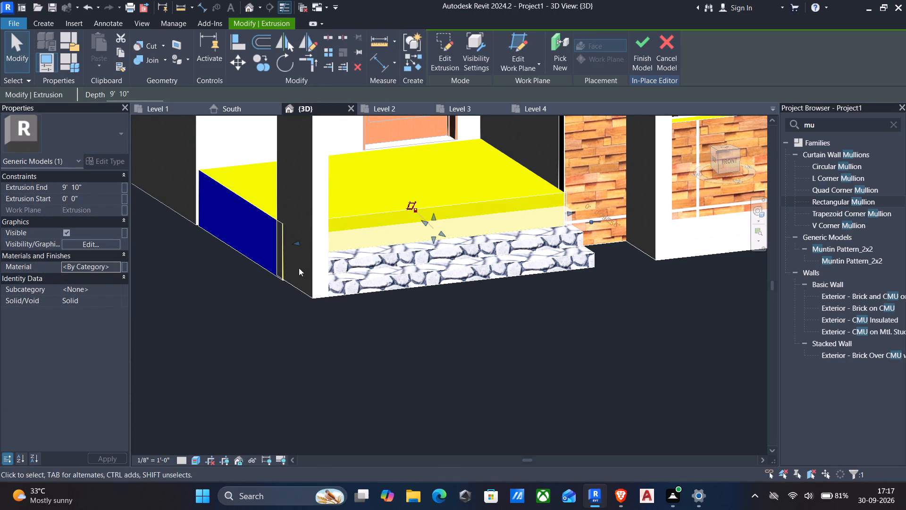
{"action": "left_click", "coordinate": [117, 265]}
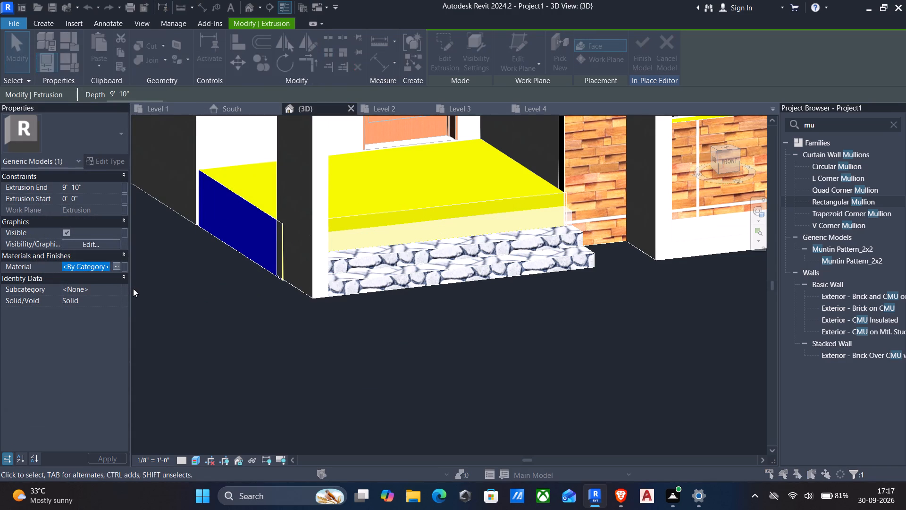
{"action": "left_click", "coordinate": [308, 376]}
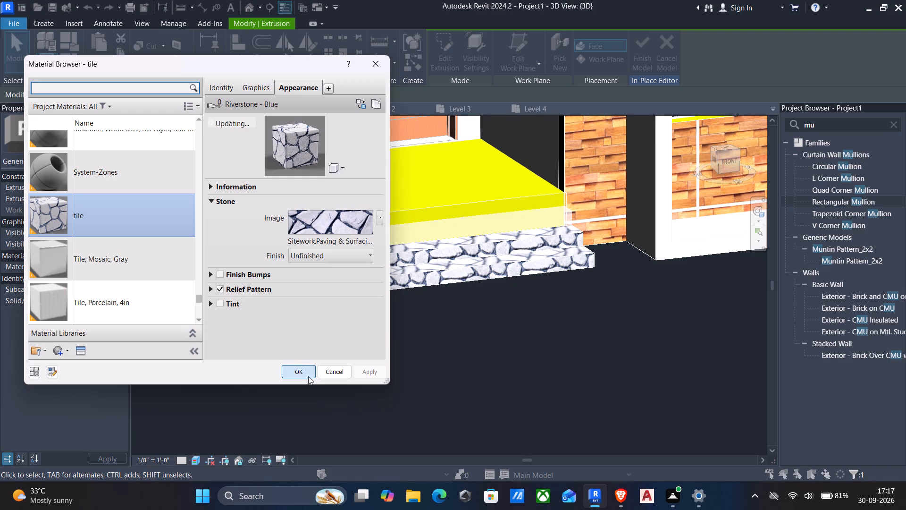
Assign the tile material to the front porch floor extrusion.
{"action": "left_click", "coordinate": [363, 222]}
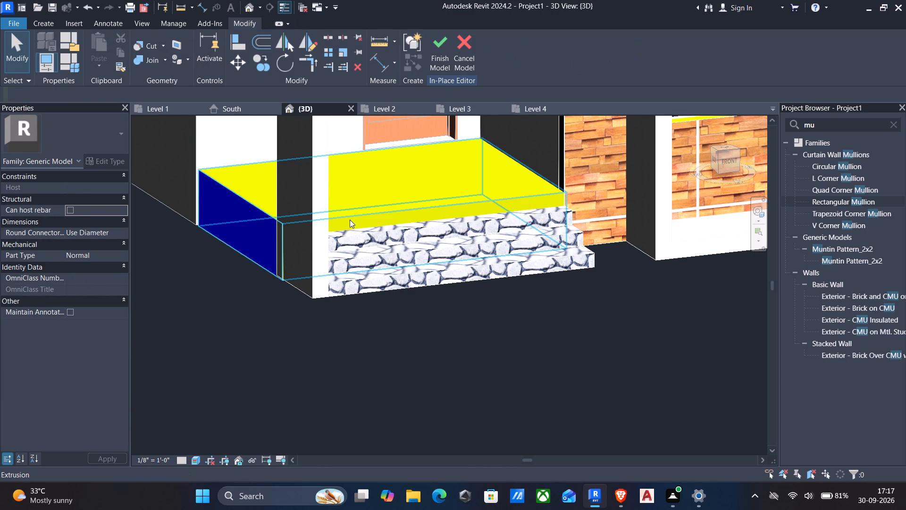
{"action": "left_click", "coordinate": [358, 214]}
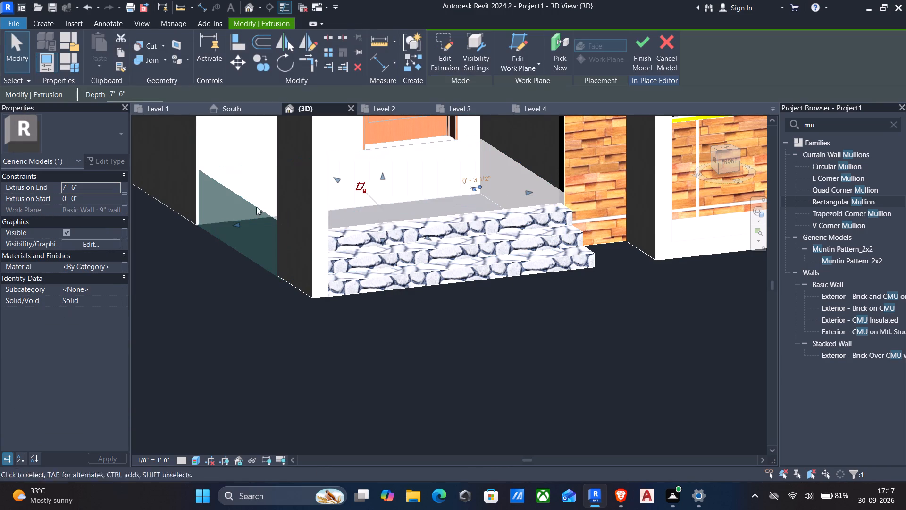
{"action": "left_click", "coordinate": [116, 266]}
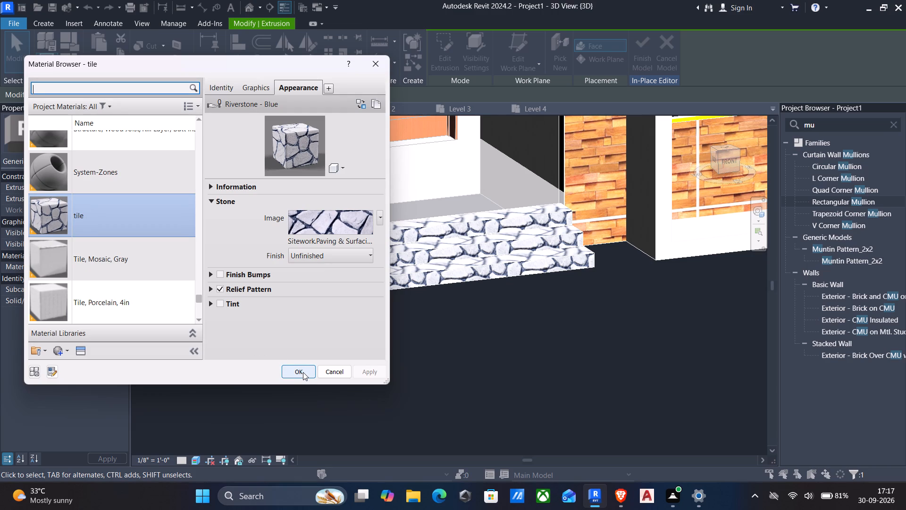
{"action": "left_click", "coordinate": [303, 372]}
{"action": "key", "text": "Escape"}
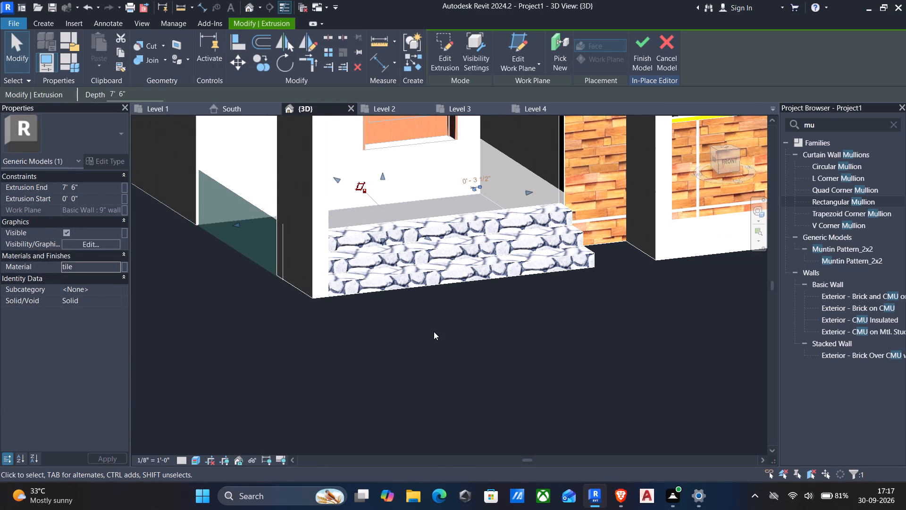
Examine the stone finish on the porch floor and steps from the front and both sides of the building.
{"action": "scroll", "coordinate": [469, 331], "scroll_direction": "down", "scroll_amount": 2}
{"action": "middle_click_drag", "start_coordinate": [485, 342], "coordinate": [467, 308], "text": "shift"}
{"action": "scroll", "coordinate": [467, 308], "scroll_direction": "down", "scroll_amount": 4, "text": "shift"}
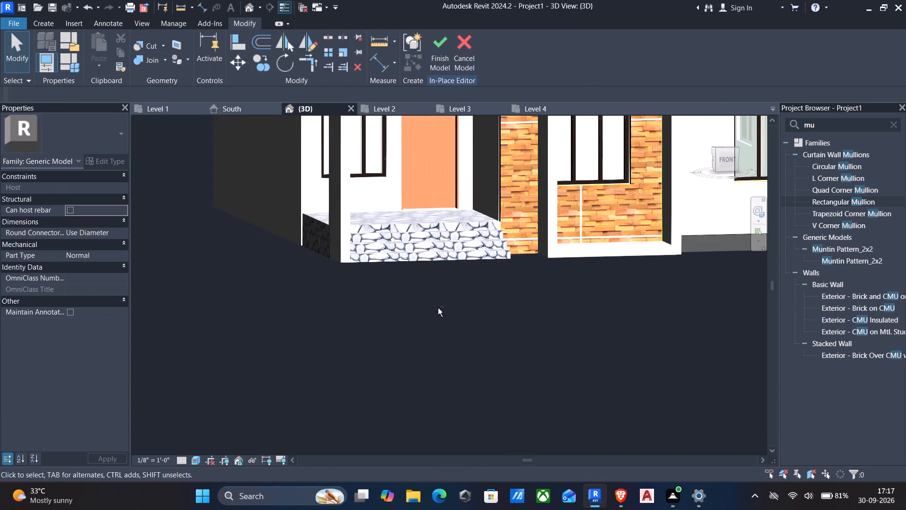
{"action": "middle_click_drag", "start_coordinate": [438, 308], "coordinate": [482, 339], "text": "shift"}
{"action": "scroll", "coordinate": [482, 339], "scroll_direction": "down", "scroll_amount": 3}
{"action": "middle_click_drag", "start_coordinate": [482, 339], "coordinate": [452, 340]}
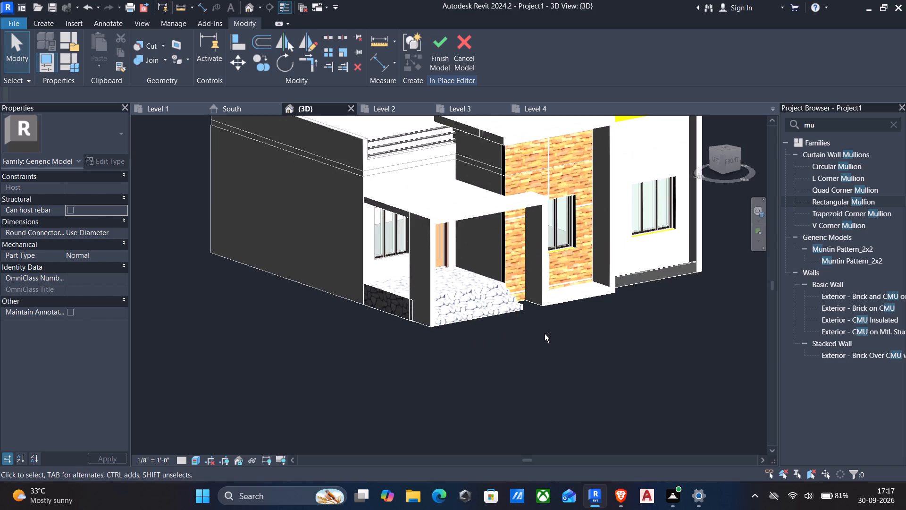
{"action": "middle_click_drag", "start_coordinate": [545, 334], "coordinate": [422, 318], "text": "shift"}
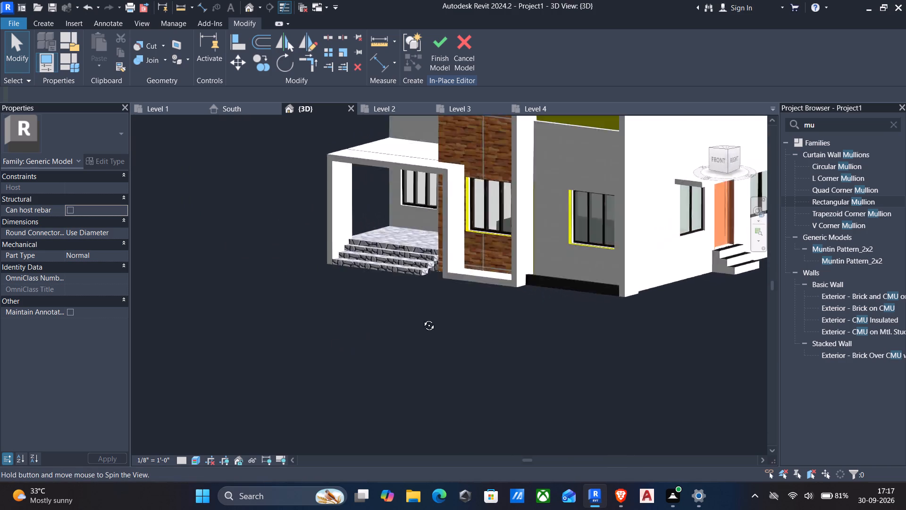
{"action": "middle_click_drag", "start_coordinate": [422, 318], "coordinate": [582, 308], "text": "shift"}
{"action": "scroll", "coordinate": [512, 314], "scroll_direction": "up", "scroll_amount": 5}
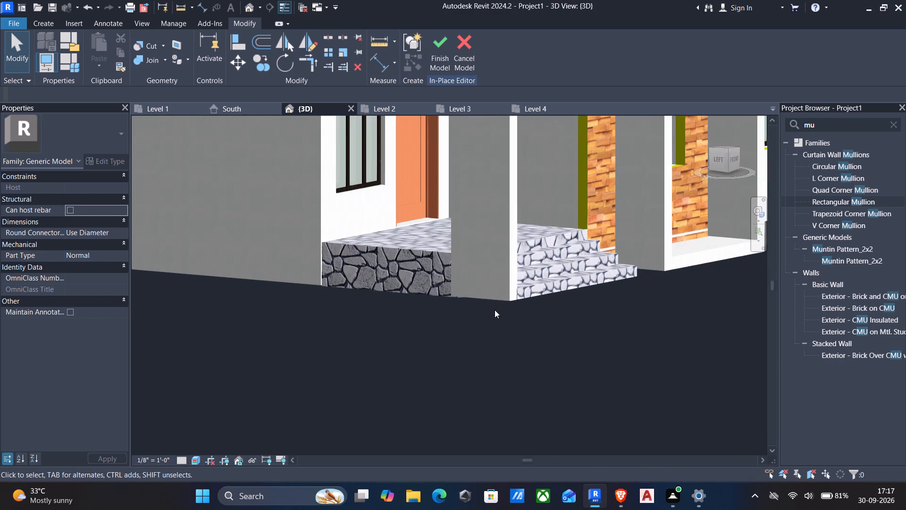
{"action": "scroll", "coordinate": [472, 280], "scroll_direction": "up", "scroll_amount": 4}
{"action": "scroll", "coordinate": [463, 278], "scroll_direction": "down", "scroll_amount": 10}
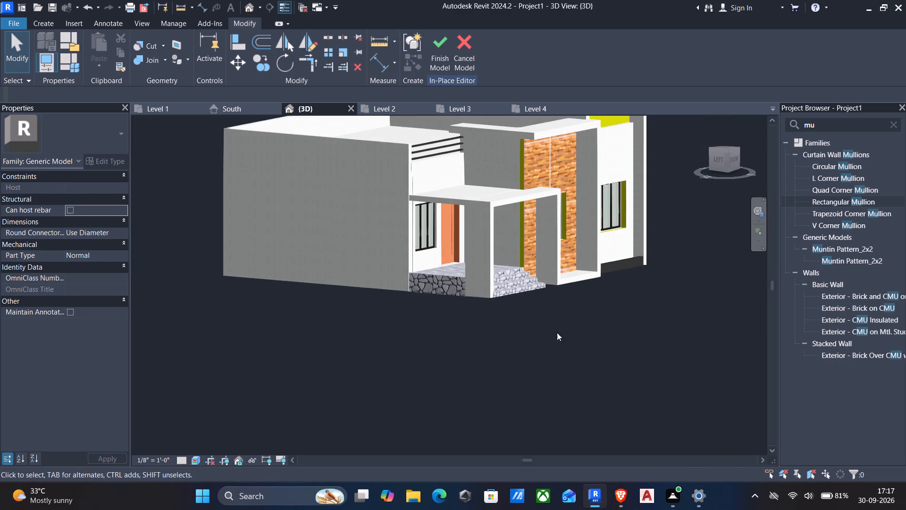
{"action": "middle_click_drag", "start_coordinate": [557, 332], "coordinate": [549, 339]}
{"action": "middle_click_drag", "start_coordinate": [563, 332], "coordinate": [377, 359], "text": "shift"}
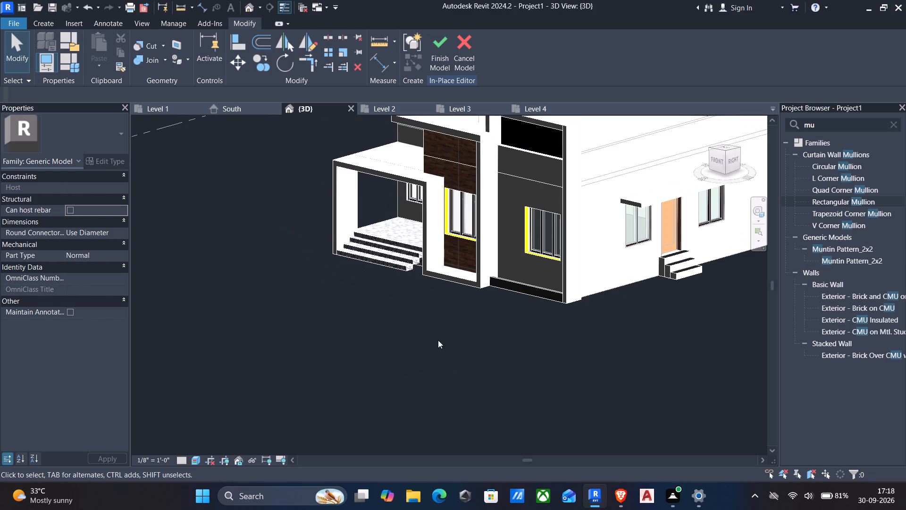
Finish the in-place edit of the generic model containing the stone-finished porch floor and steps.
{"action": "scroll", "coordinate": [451, 334], "scroll_direction": "up", "scroll_amount": 3}
{"action": "middle_click_drag", "start_coordinate": [451, 334], "coordinate": [482, 326]}
{"action": "scroll", "coordinate": [436, 328], "scroll_direction": "down", "scroll_amount": 7, "text": "shift"}
{"action": "middle_click_drag", "start_coordinate": [432, 331], "coordinate": [454, 330], "text": "shift"}
{"action": "left_click", "coordinate": [445, 45]}
Reopen the in-place facade model, assign the Door - Frame material to the yellow panel above the front window, and finish the model.
{"action": "scroll", "coordinate": [405, 299], "scroll_direction": "down", "scroll_amount": 2}
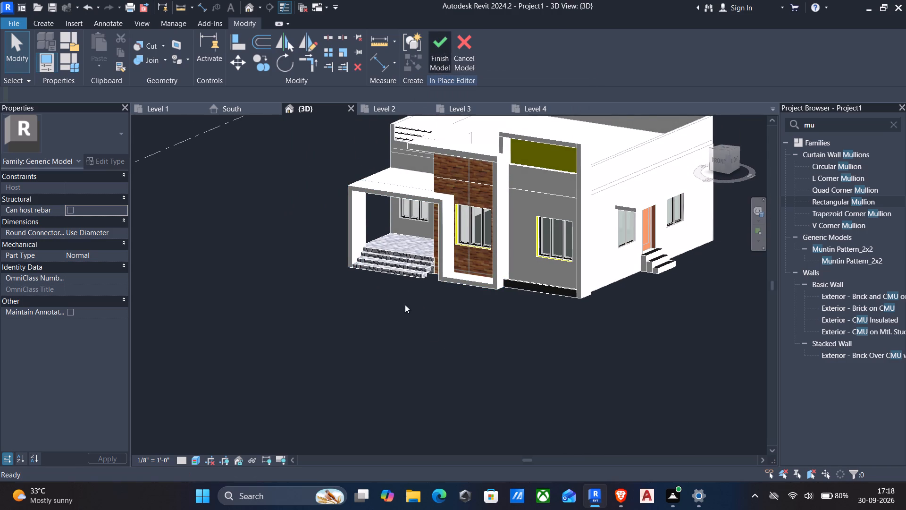
{"action": "scroll", "coordinate": [405, 305], "scroll_direction": "down", "scroll_amount": 2}
{"action": "middle_click_drag", "start_coordinate": [396, 310], "coordinate": [427, 302]}
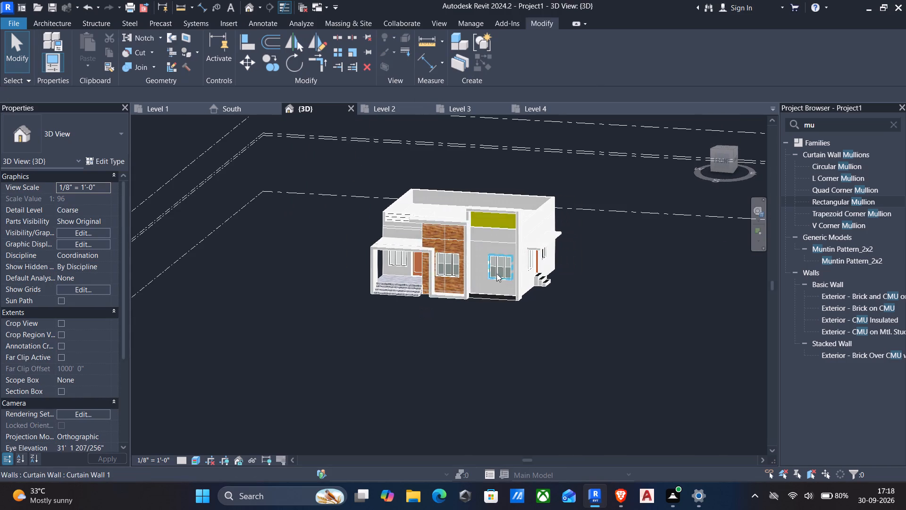
{"action": "left_click", "coordinate": [496, 210]}
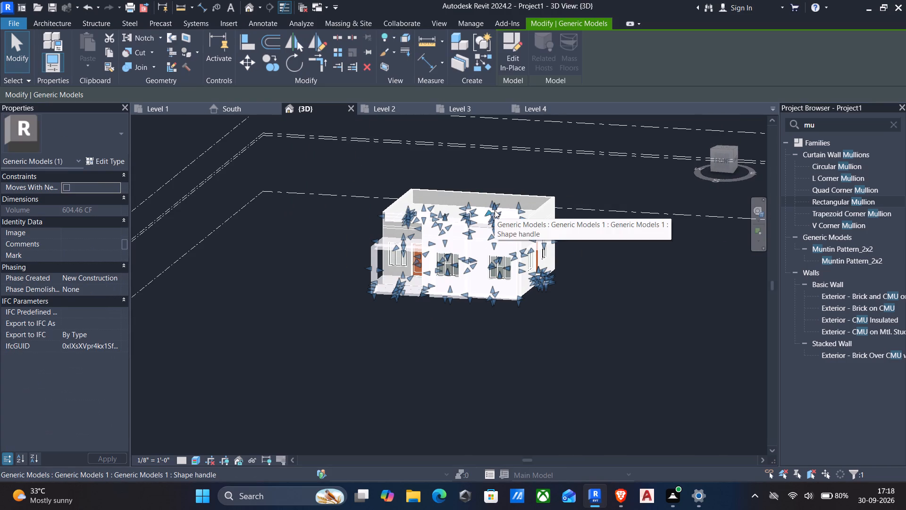
{"action": "left_click", "coordinate": [513, 57]}
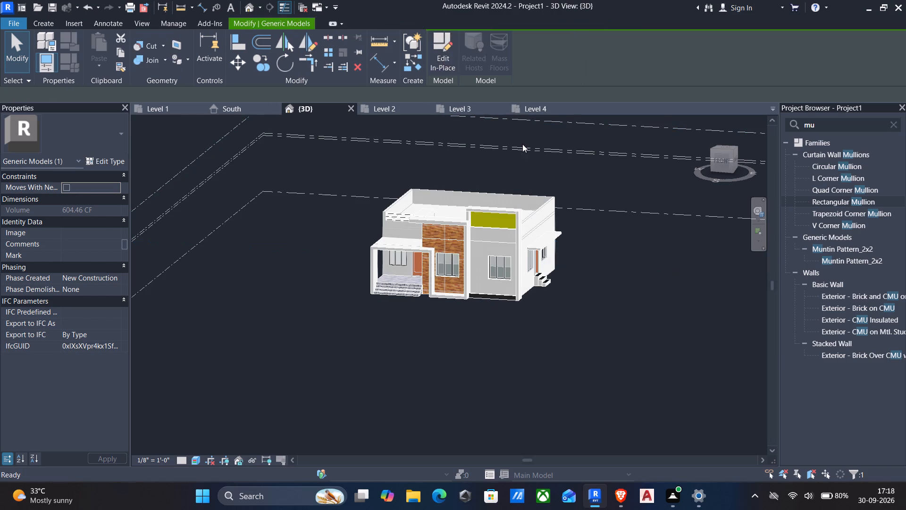
{"action": "left_click", "coordinate": [486, 215]}
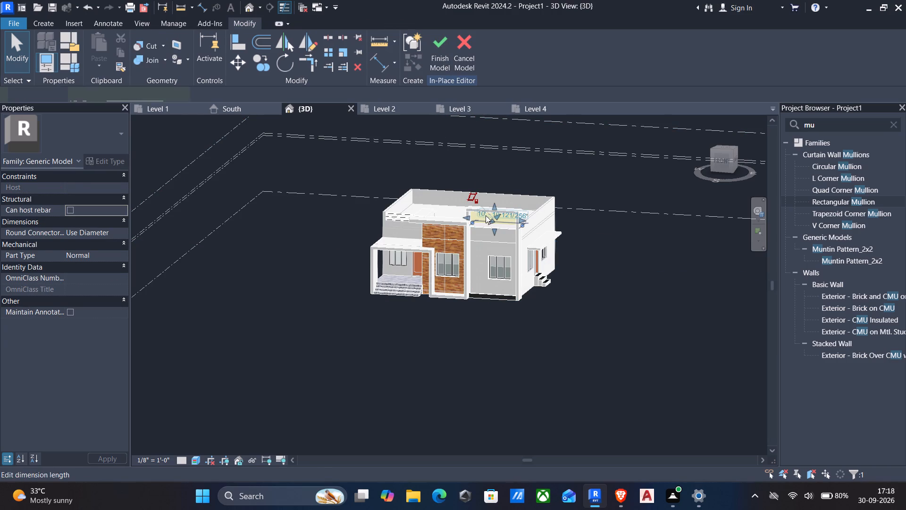
{"action": "left_click", "coordinate": [114, 267]}
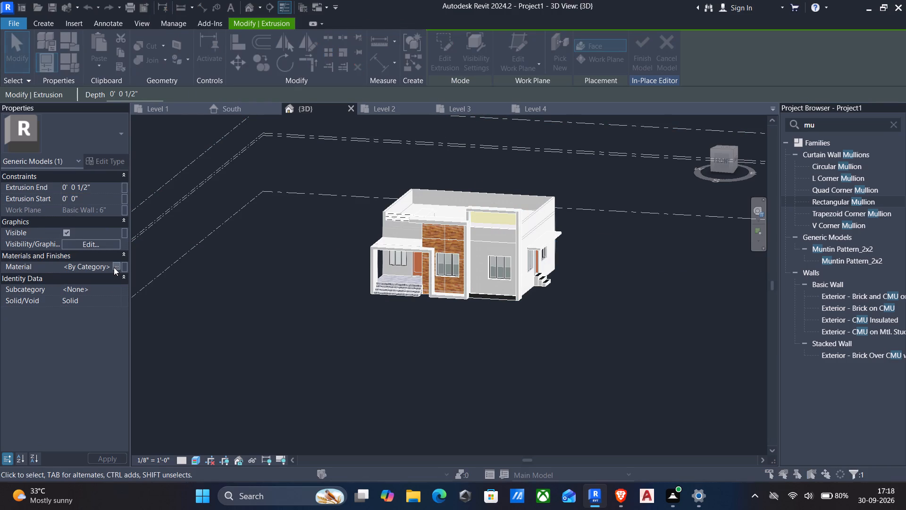
{"action": "scroll", "coordinate": [109, 257], "scroll_direction": "up", "scroll_amount": 5}
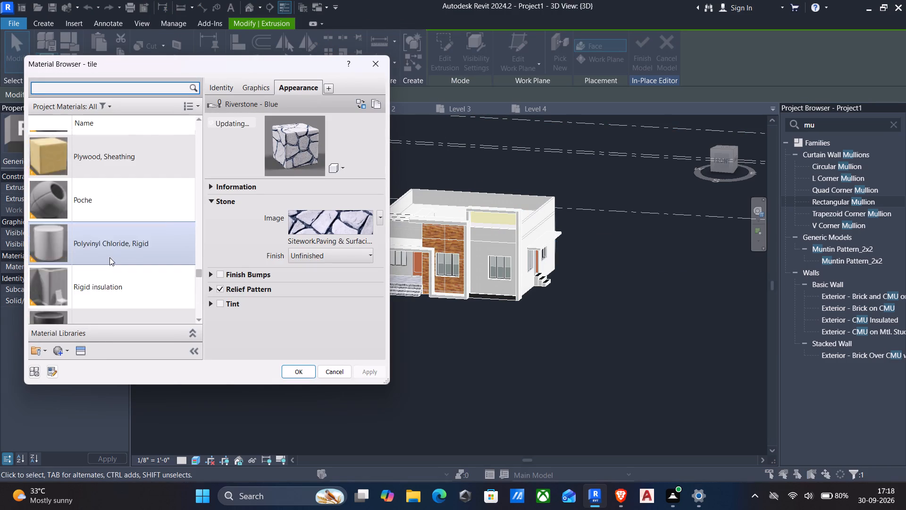
{"action": "scroll", "coordinate": [109, 257], "scroll_direction": "up", "scroll_amount": 11}
{"action": "scroll", "coordinate": [109, 257], "scroll_direction": "down", "scroll_amount": 1}
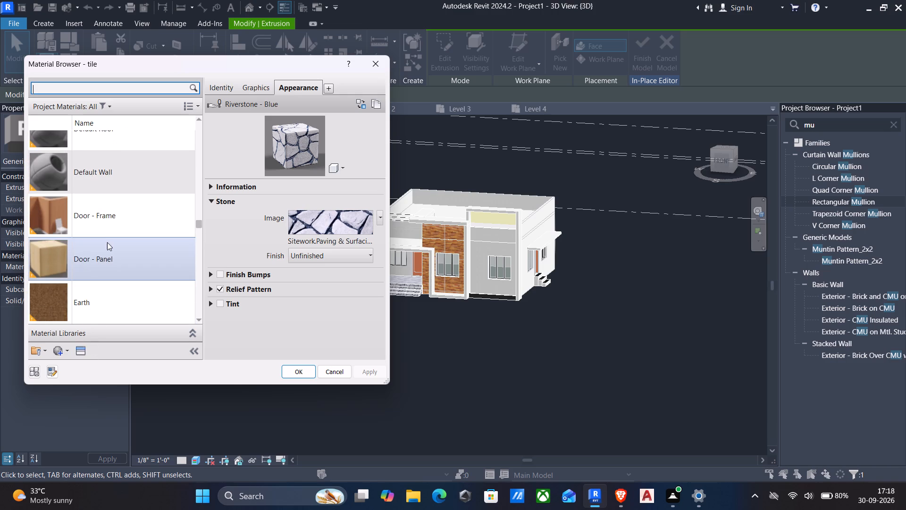
{"action": "left_click", "coordinate": [95, 214]}
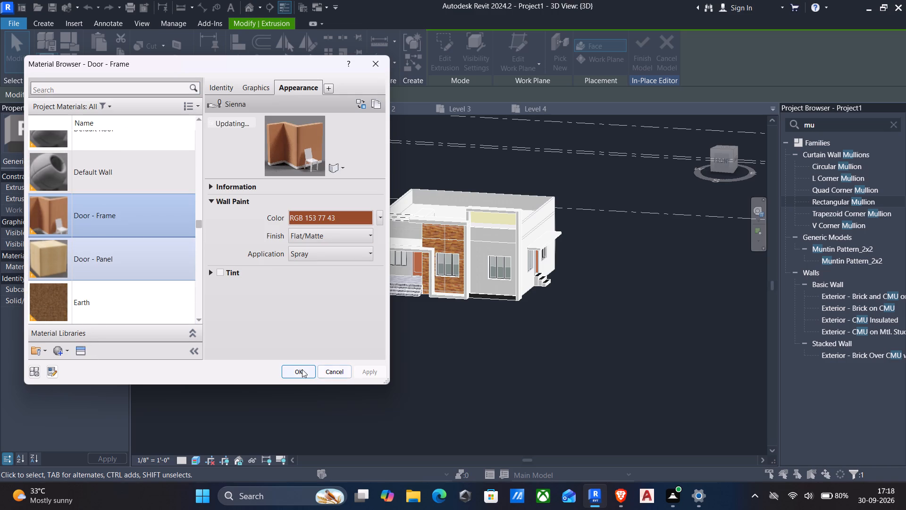
{"action": "left_click", "coordinate": [298, 369]}
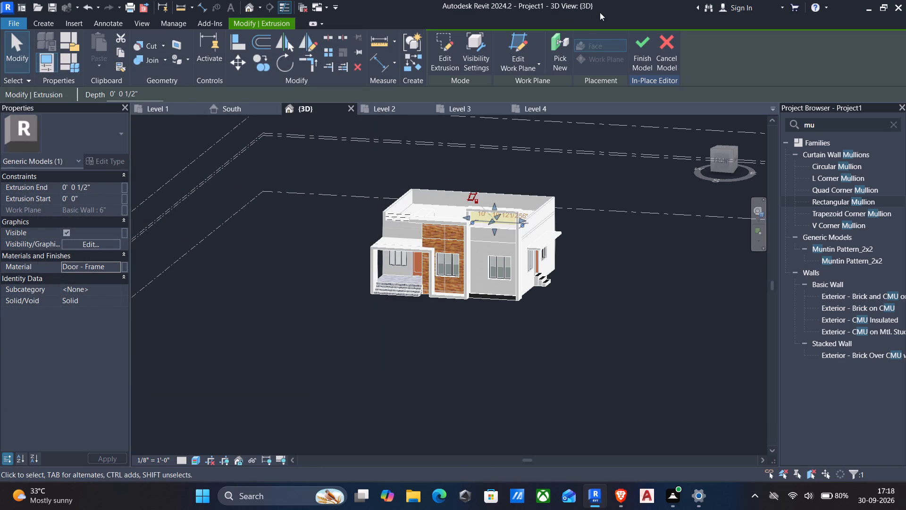
{"action": "left_click", "coordinate": [638, 39]}
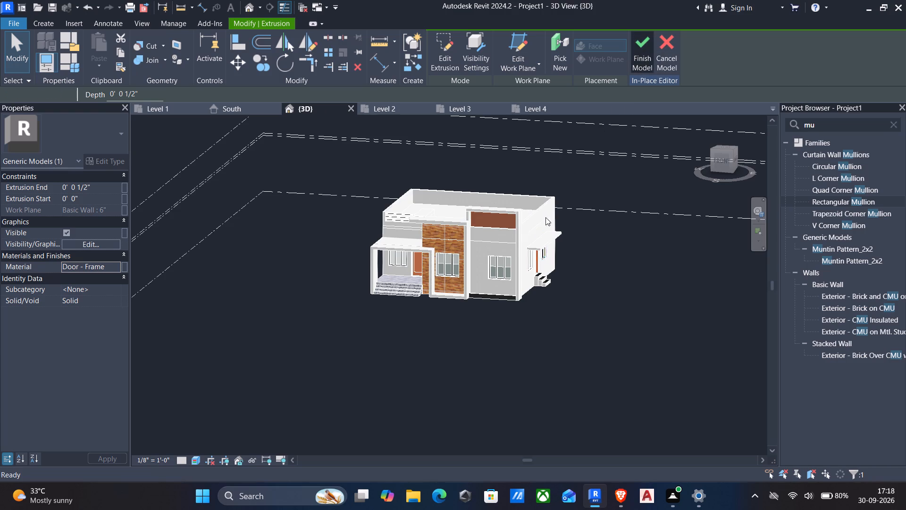
Examine the recoloured upper facade panel and the overall exterior finishes from the front and both sides of the building.
{"action": "scroll", "coordinate": [502, 234], "scroll_direction": "up", "scroll_amount": 4}
{"action": "scroll", "coordinate": [470, 179], "scroll_direction": "up", "scroll_amount": 6}
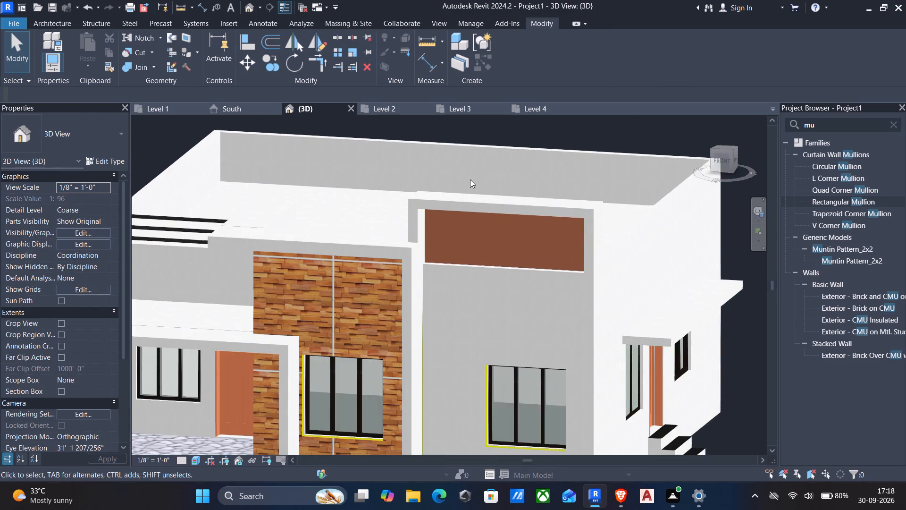
{"action": "scroll", "coordinate": [528, 247], "scroll_direction": "up", "scroll_amount": 4}
{"action": "scroll", "coordinate": [523, 251], "scroll_direction": "down", "scroll_amount": 9}
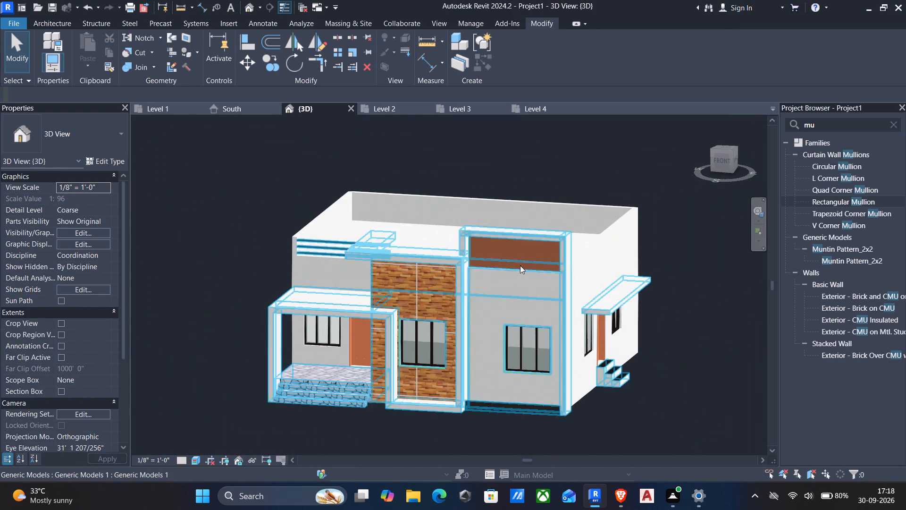
{"action": "scroll", "coordinate": [515, 281], "scroll_direction": "down", "scroll_amount": 2}
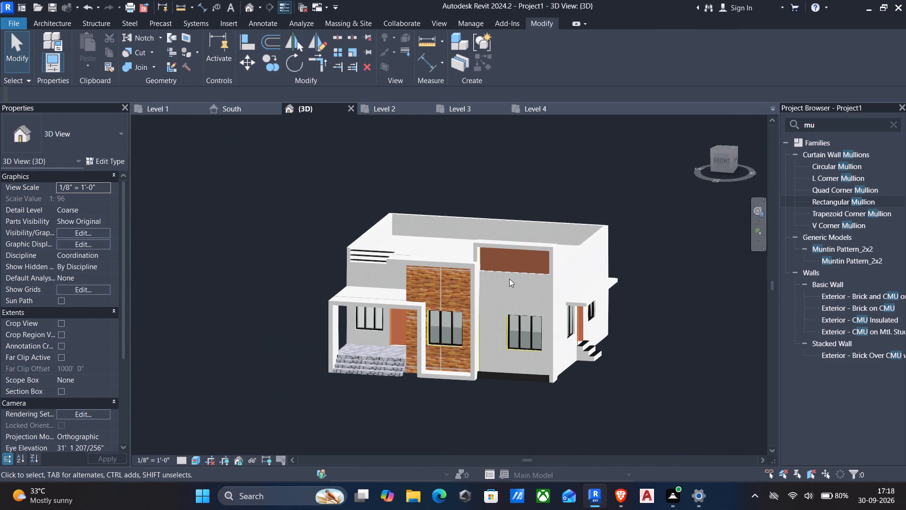
{"action": "middle_click_drag", "start_coordinate": [509, 279], "coordinate": [497, 281], "text": "shift"}
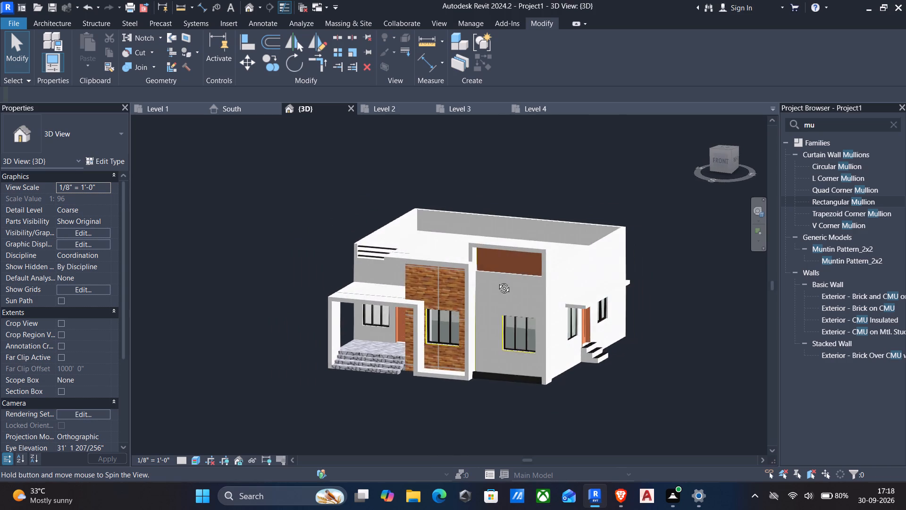
{"action": "middle_click_drag", "start_coordinate": [497, 281], "coordinate": [578, 272], "text": "shift"}
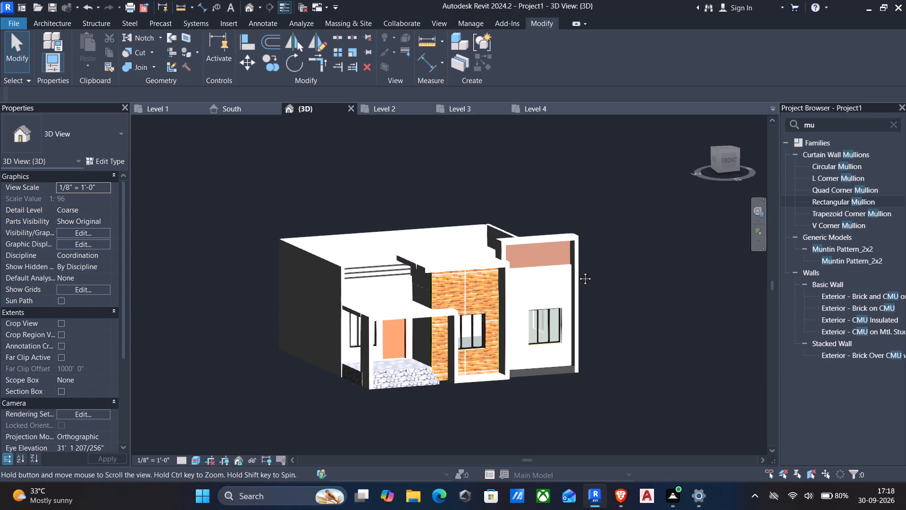
{"action": "middle_click_drag", "start_coordinate": [578, 272], "coordinate": [592, 268], "text": "shift"}
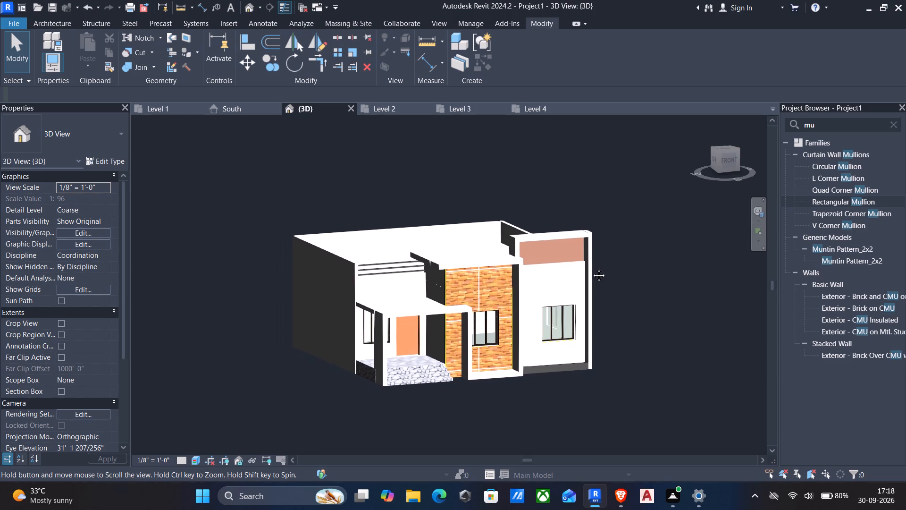
{"action": "middle_click_drag", "start_coordinate": [592, 268], "coordinate": [504, 296], "text": "shift"}
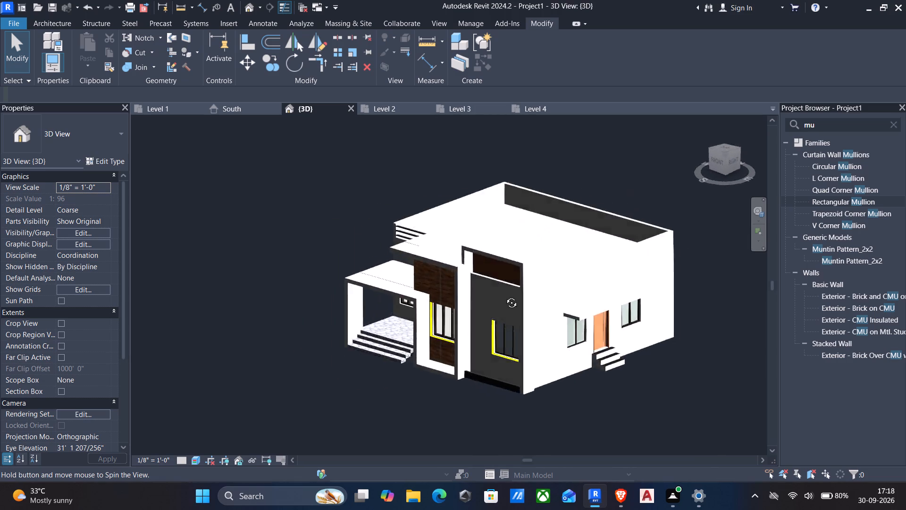
{"action": "middle_click_drag", "start_coordinate": [504, 296], "coordinate": [600, 302], "text": "shift"}
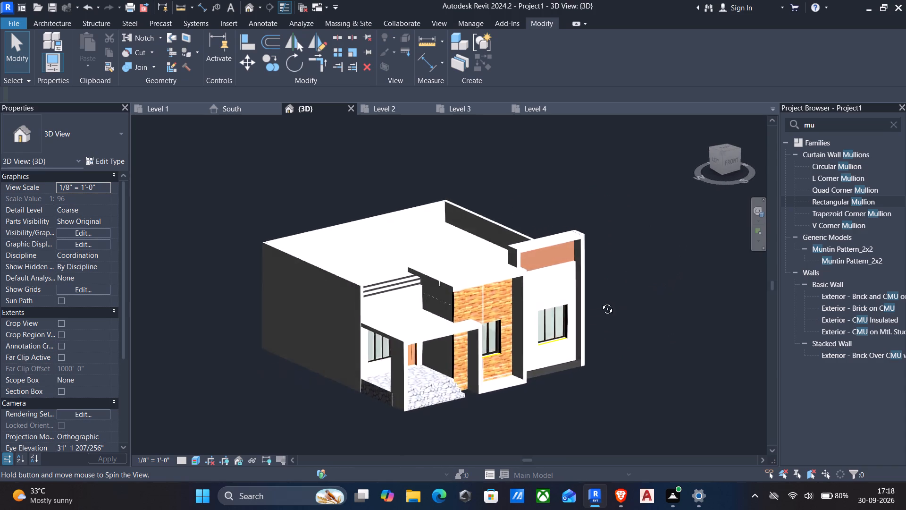
{"action": "middle_click_drag", "start_coordinate": [600, 302], "coordinate": [511, 274], "text": "shift"}
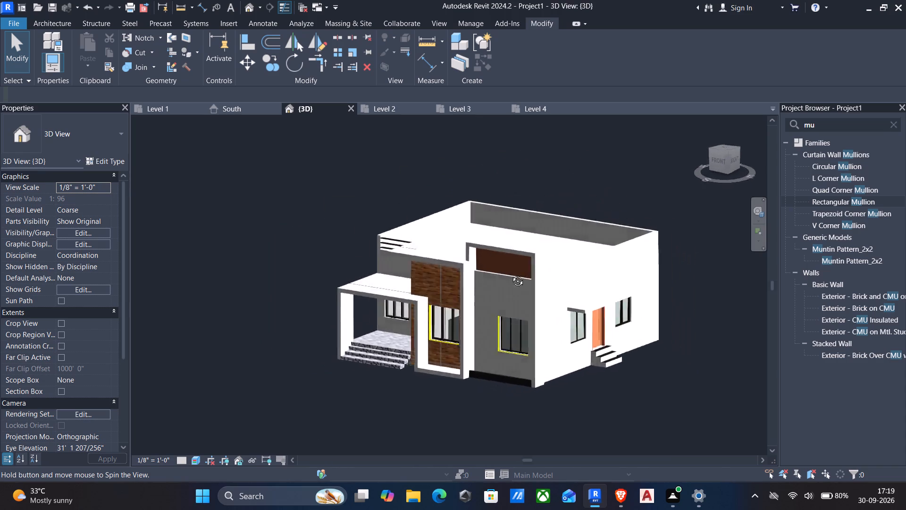
{"action": "middle_click_drag", "start_coordinate": [511, 274], "coordinate": [594, 263], "text": "shift"}
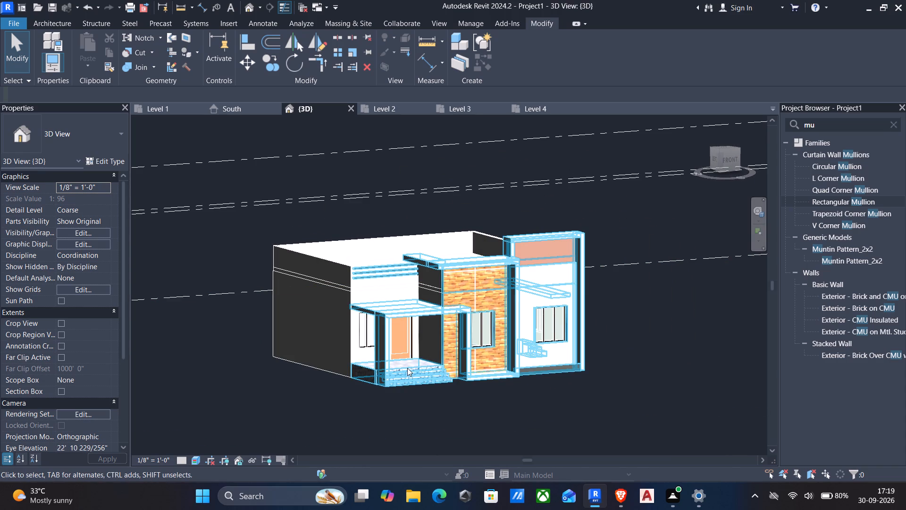
Create a new material named door from the Panel Material setting of the porch entrance door's 36" x 84" 2 type.
{"action": "left_click", "coordinate": [401, 353]}
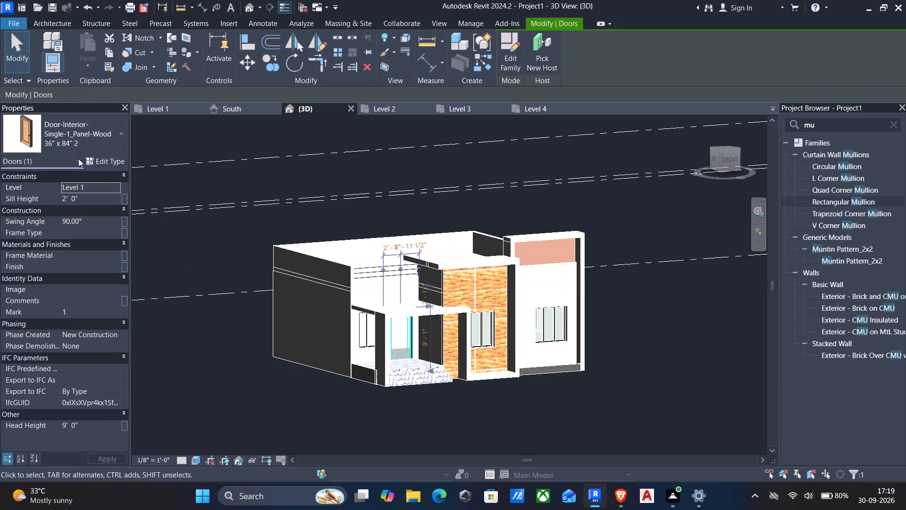
{"action": "left_click", "coordinate": [106, 164]}
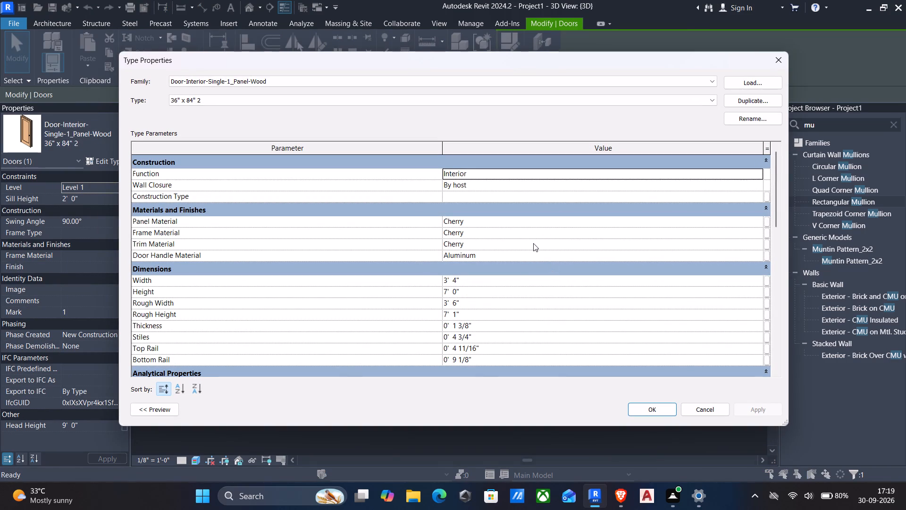
{"action": "left_click", "coordinate": [759, 219]}
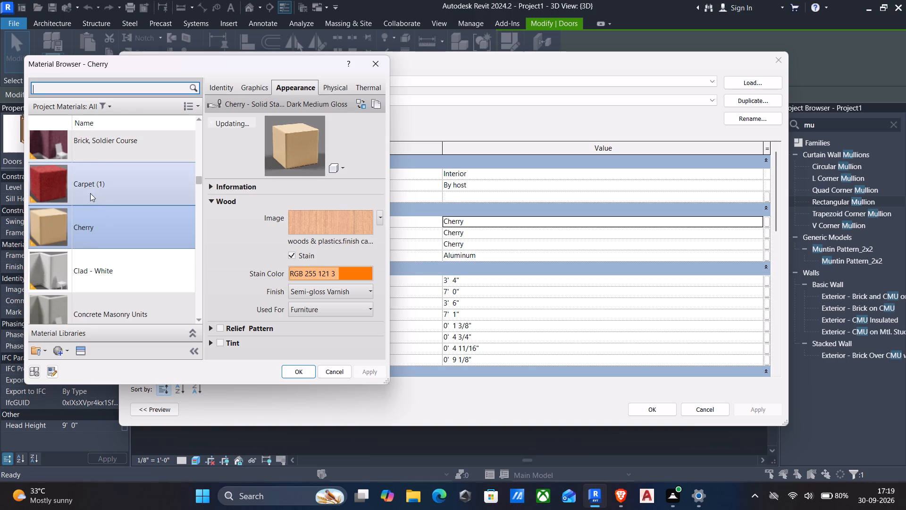
{"action": "scroll", "coordinate": [90, 193], "scroll_direction": "up", "scroll_amount": 20}
{"action": "scroll", "coordinate": [90, 193], "scroll_direction": "down", "scroll_amount": 9}
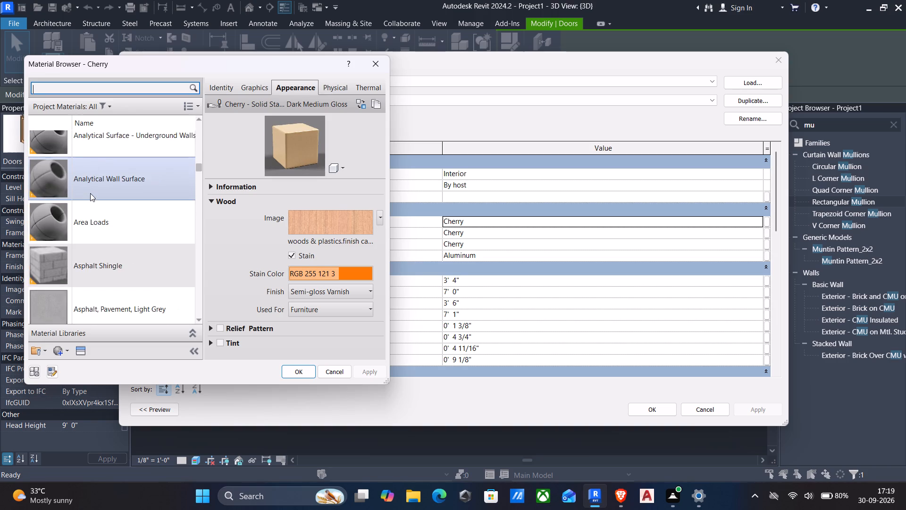
{"action": "scroll", "coordinate": [90, 193], "scroll_direction": "down", "scroll_amount": 14}
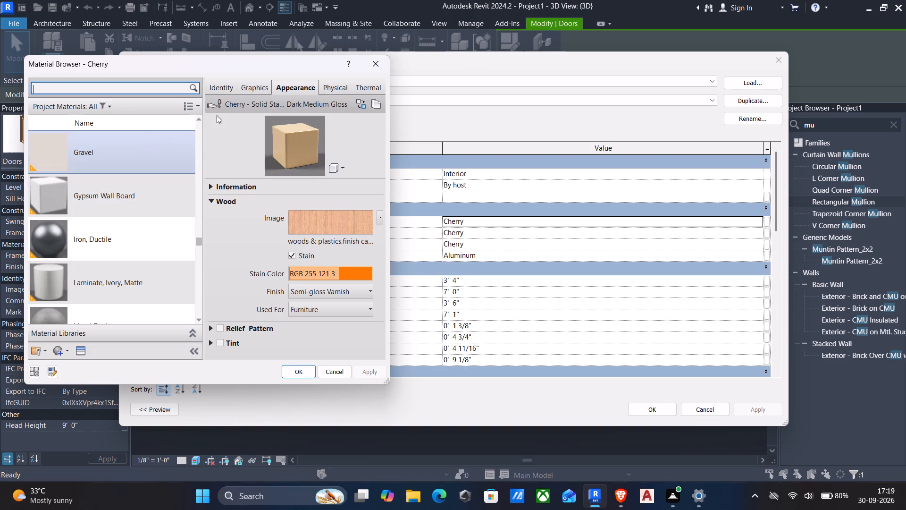
{"action": "left_click", "coordinate": [58, 353]}
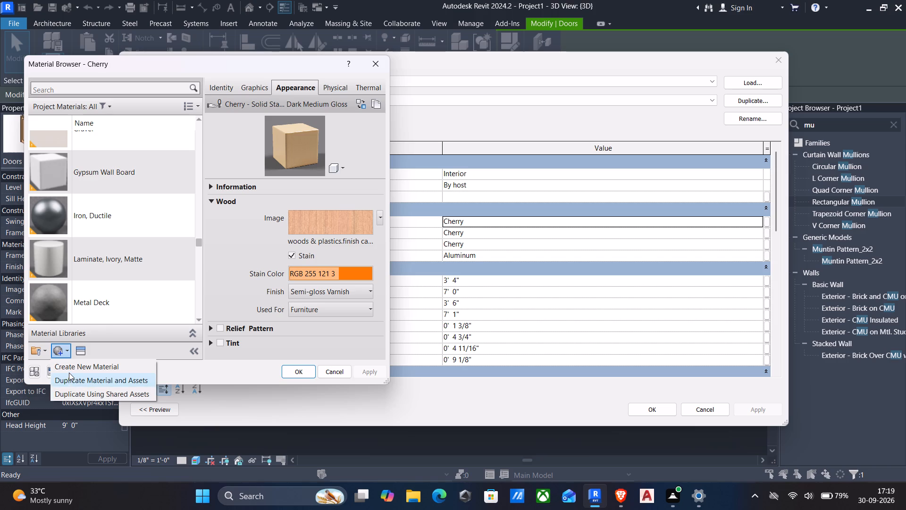
{"action": "left_click", "coordinate": [69, 370]}
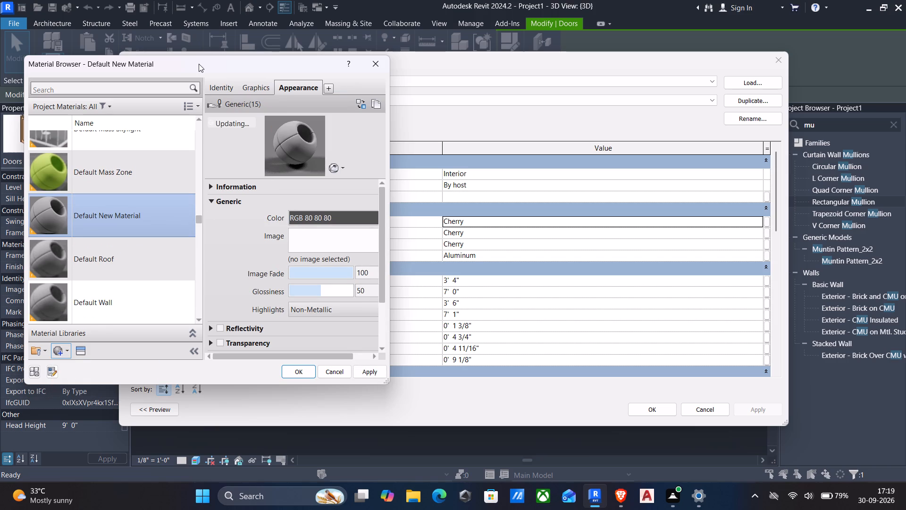
{"action": "left_click", "coordinate": [215, 86]}
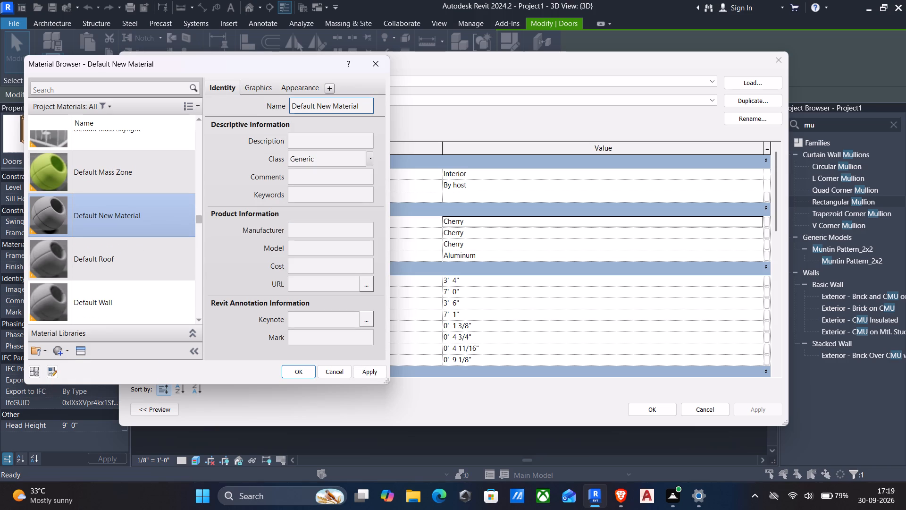
{"action": "left_click", "coordinate": [363, 111]}
{"action": "type", "text": "doo"}
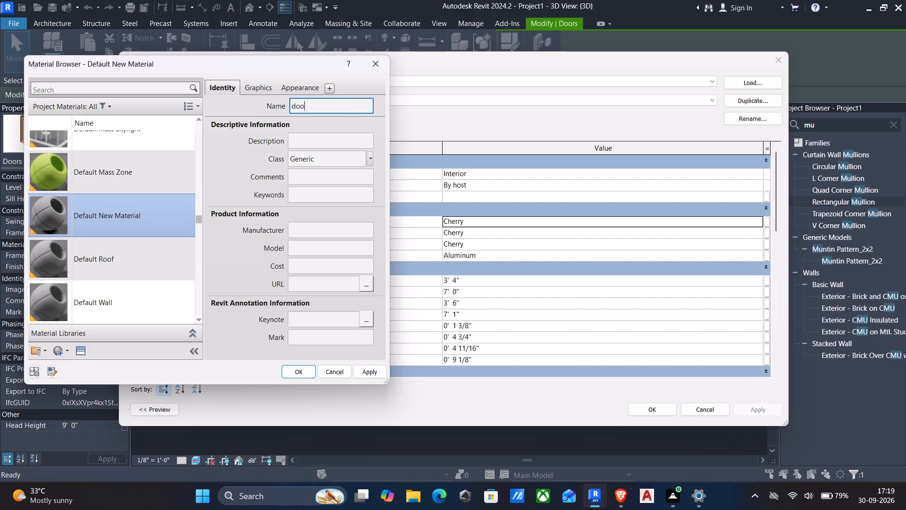
{"action": "key", "text": "r"}
{"action": "left_click", "coordinate": [368, 374]}
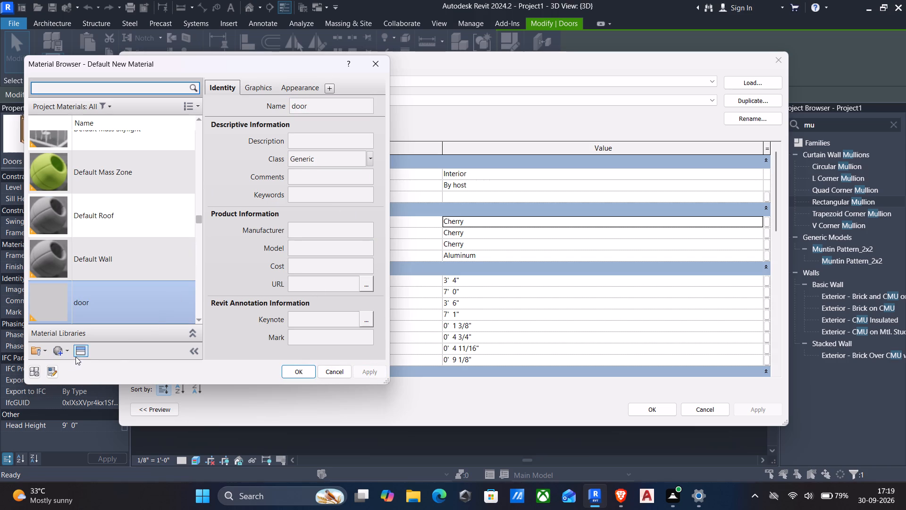
Give the door material the Cocobolo wood appearance and apply it as the porch entrance door type's Panel Material.
{"action": "left_click", "coordinate": [90, 346]}
{"action": "left_click", "coordinate": [81, 346]}
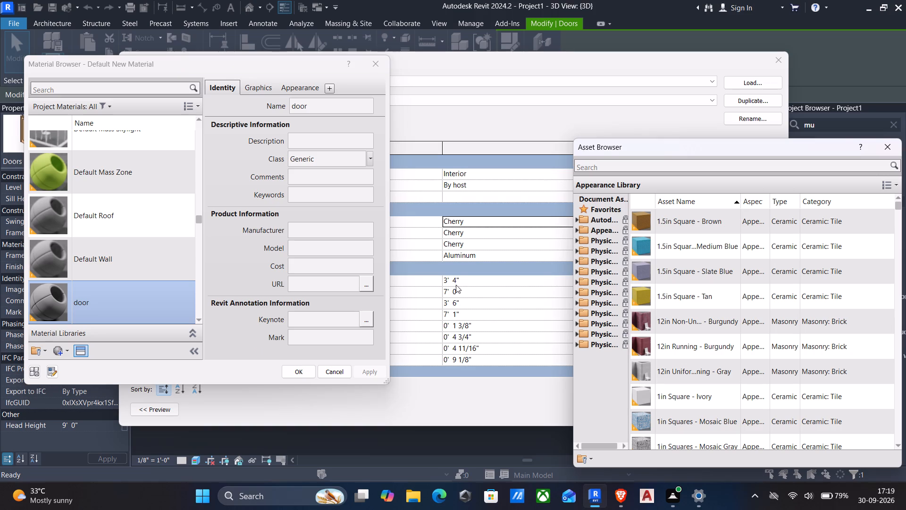
{"action": "left_click", "coordinate": [578, 230]}
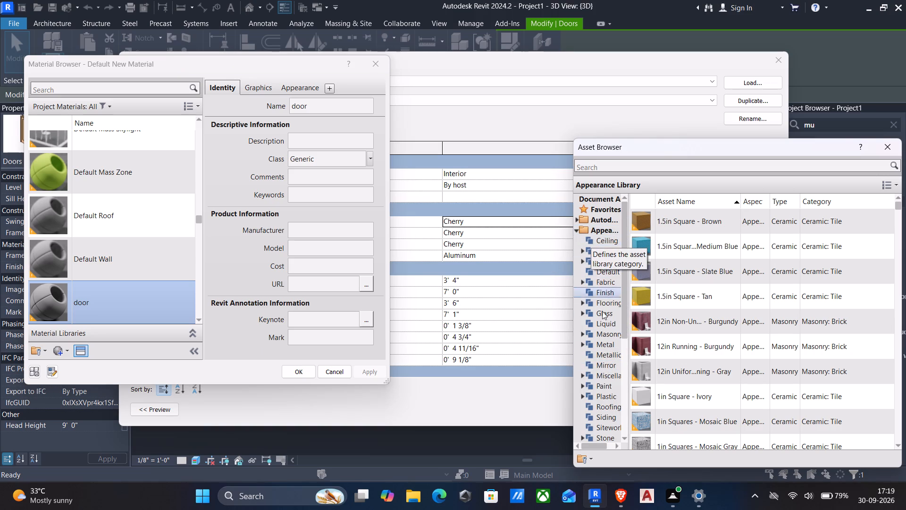
{"action": "scroll", "coordinate": [598, 423], "scroll_direction": "down", "scroll_amount": 2}
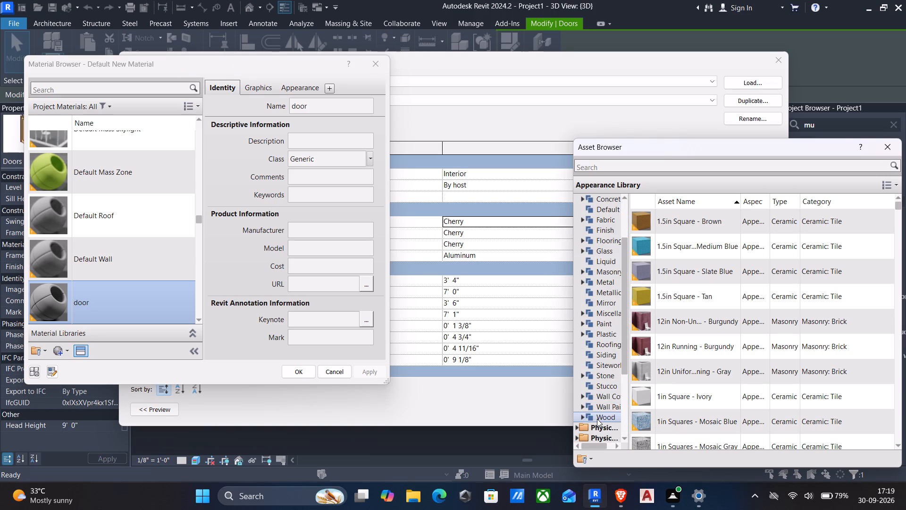
{"action": "left_click", "coordinate": [597, 419]}
{"action": "left_click", "coordinate": [597, 419]}
{"action": "scroll", "coordinate": [698, 338], "scroll_direction": "down", "scroll_amount": 5}
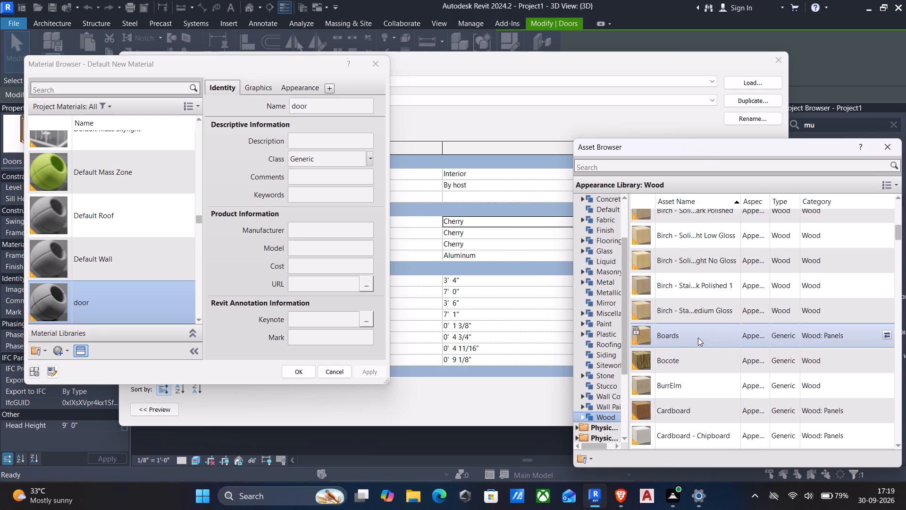
{"action": "scroll", "coordinate": [698, 338], "scroll_direction": "down", "scroll_amount": 14}
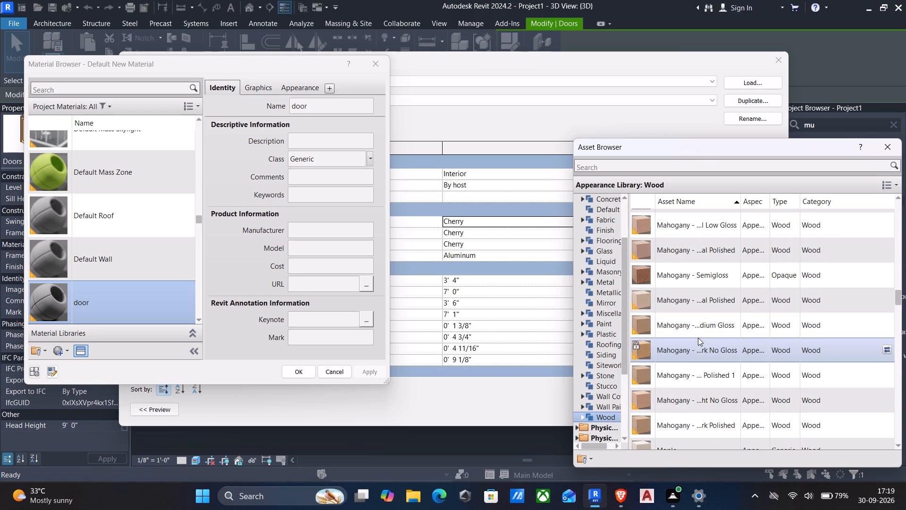
{"action": "scroll", "coordinate": [698, 338], "scroll_direction": "up", "scroll_amount": 7}
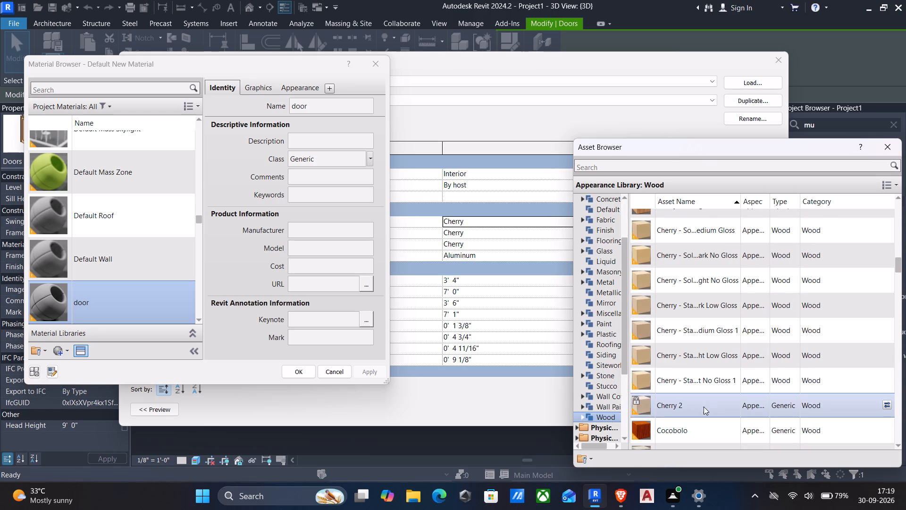
{"action": "double_click", "coordinate": [683, 432]}
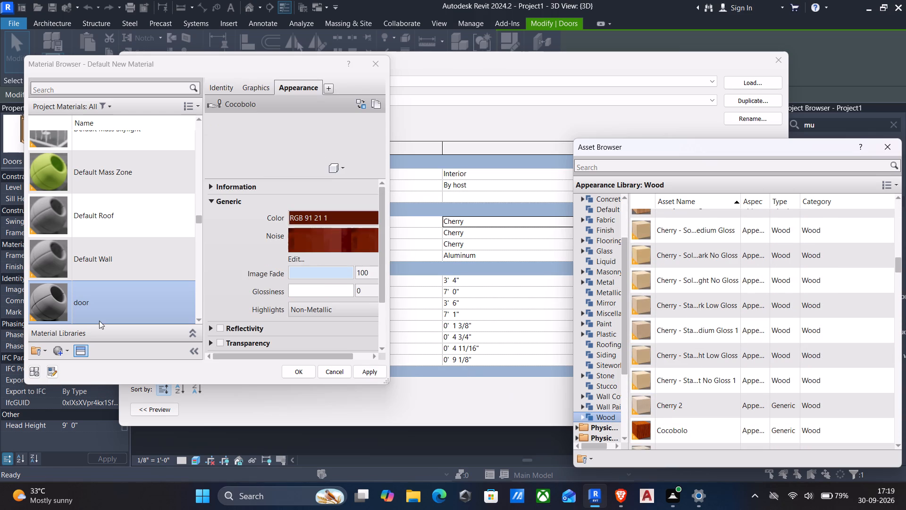
{"action": "left_click", "coordinate": [371, 372]}
{"action": "left_click", "coordinate": [295, 374]}
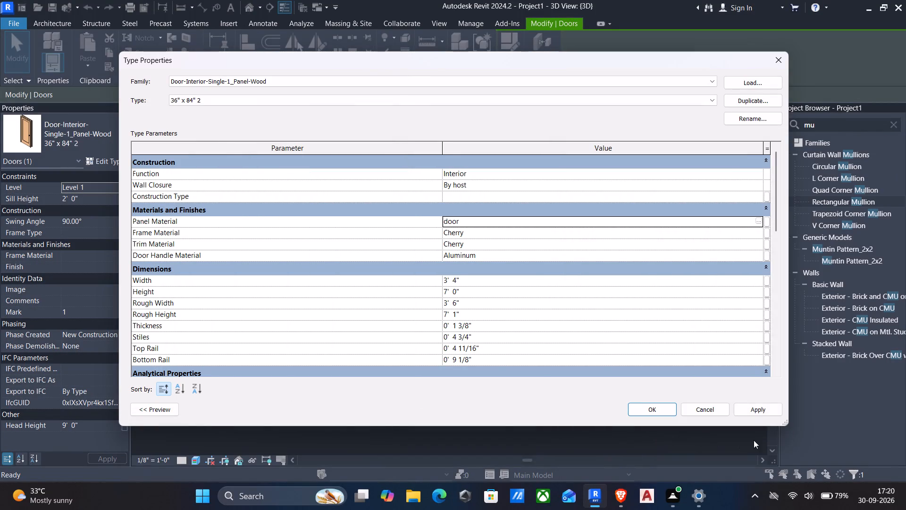
{"action": "left_click", "coordinate": [758, 412]}
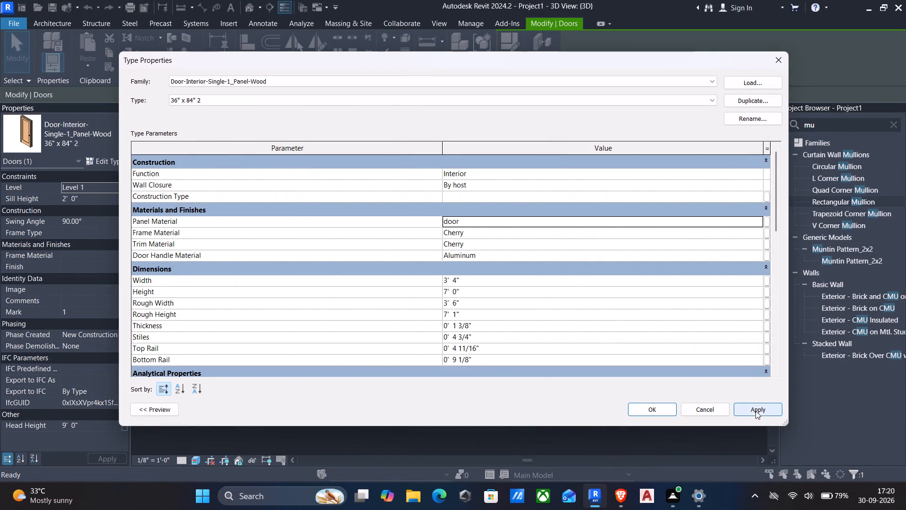
{"action": "left_click", "coordinate": [670, 410]}
{"action": "scroll", "coordinate": [491, 378], "scroll_direction": "down", "scroll_amount": 2}
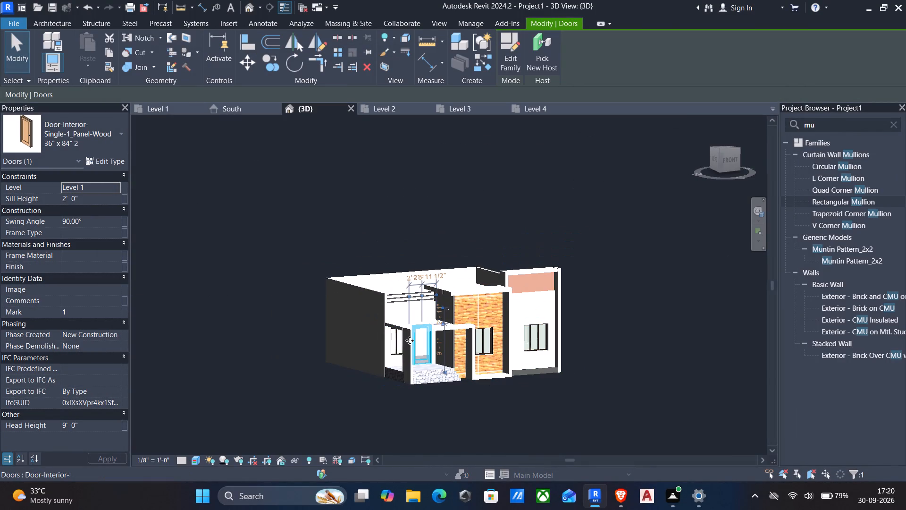
{"action": "scroll", "coordinate": [434, 349], "scroll_direction": "up", "scroll_amount": 4}
{"action": "key", "text": "Escape"}
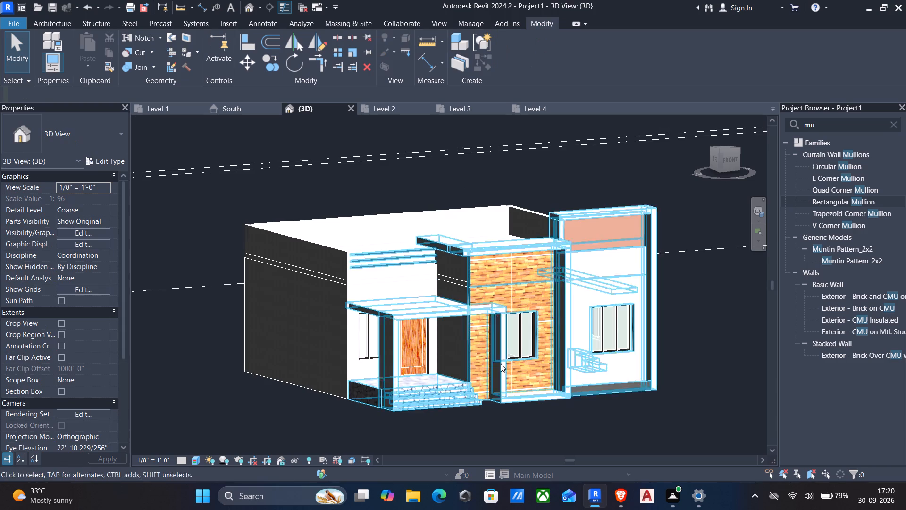
Set the Panel Material of the side entrance door's 36" x 84" 3 type to the door material.
{"action": "scroll", "coordinate": [513, 388], "scroll_direction": "down", "scroll_amount": 1}
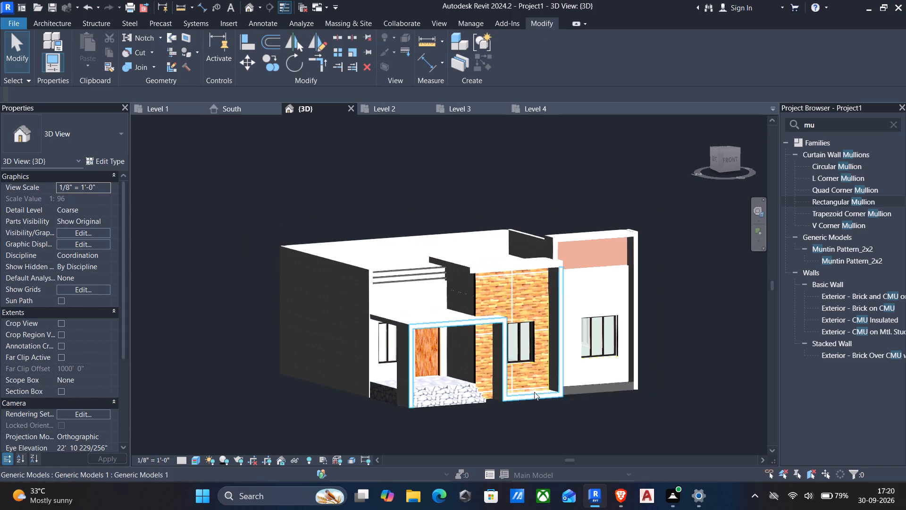
{"action": "middle_click_drag", "start_coordinate": [541, 393], "coordinate": [489, 382], "text": "shift"}
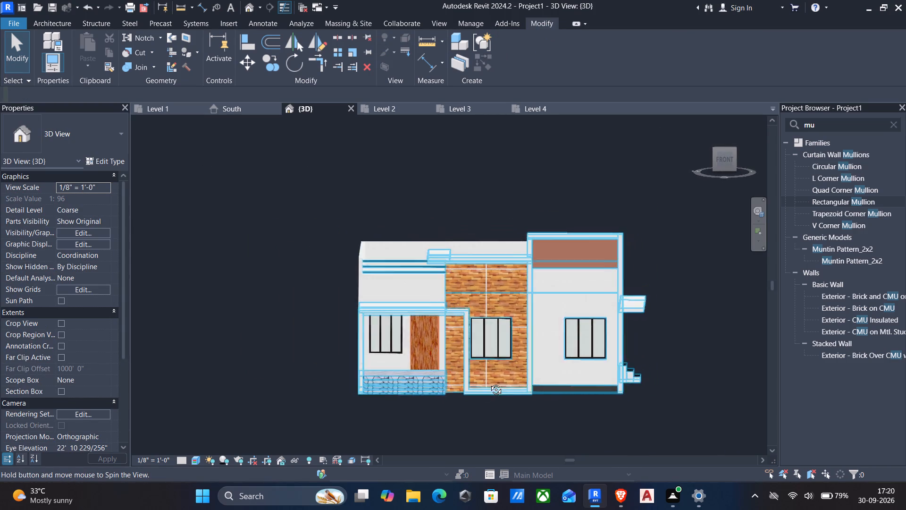
{"action": "middle_click_drag", "start_coordinate": [489, 382], "coordinate": [370, 386], "text": "shift"}
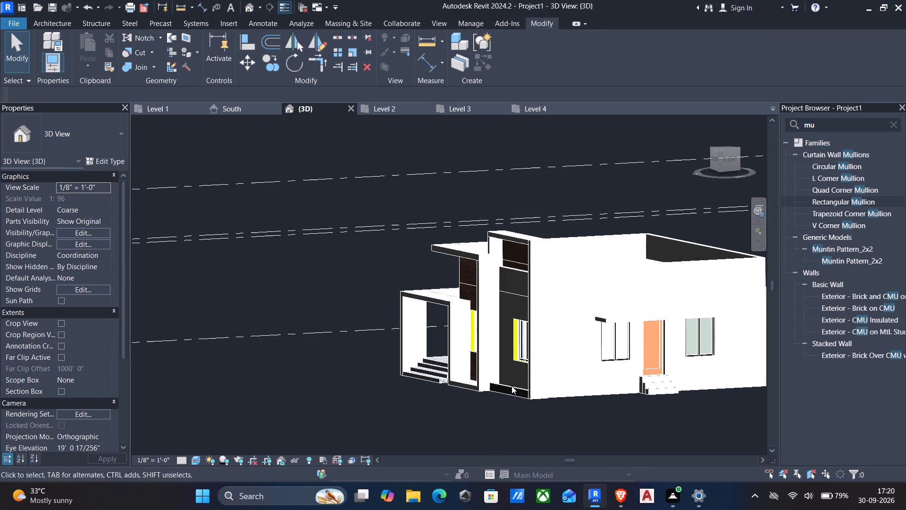
{"action": "left_click", "coordinate": [648, 369]}
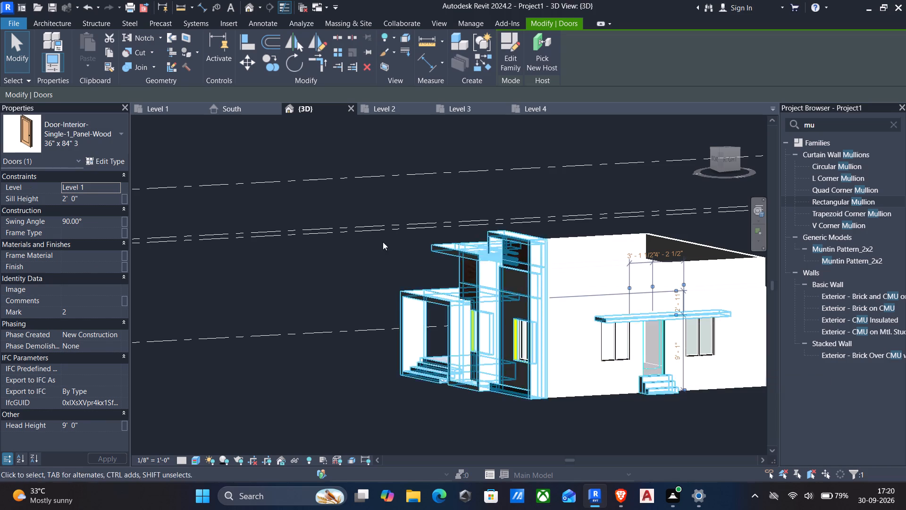
{"action": "left_click", "coordinate": [111, 161]}
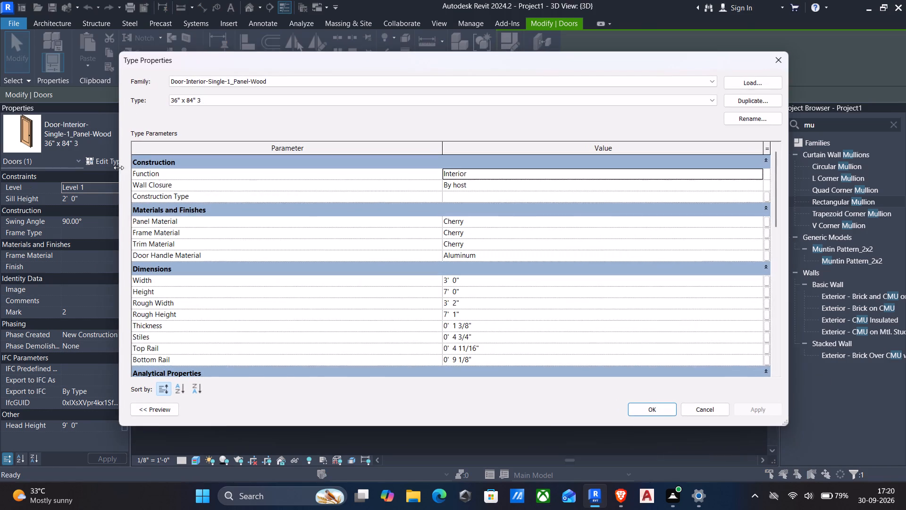
{"action": "left_click", "coordinate": [760, 219]}
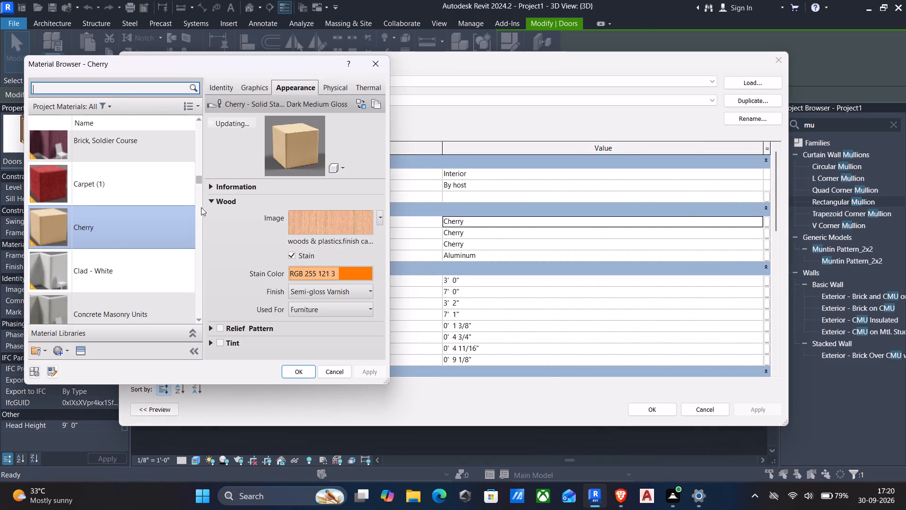
{"action": "left_click", "coordinate": [119, 93]}
{"action": "type", "text": "door"}
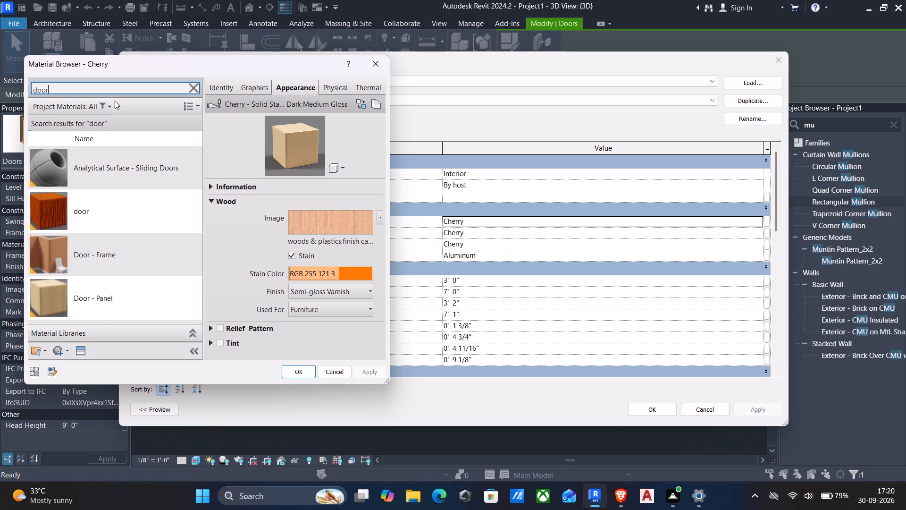
{"action": "left_click", "coordinate": [77, 215]}
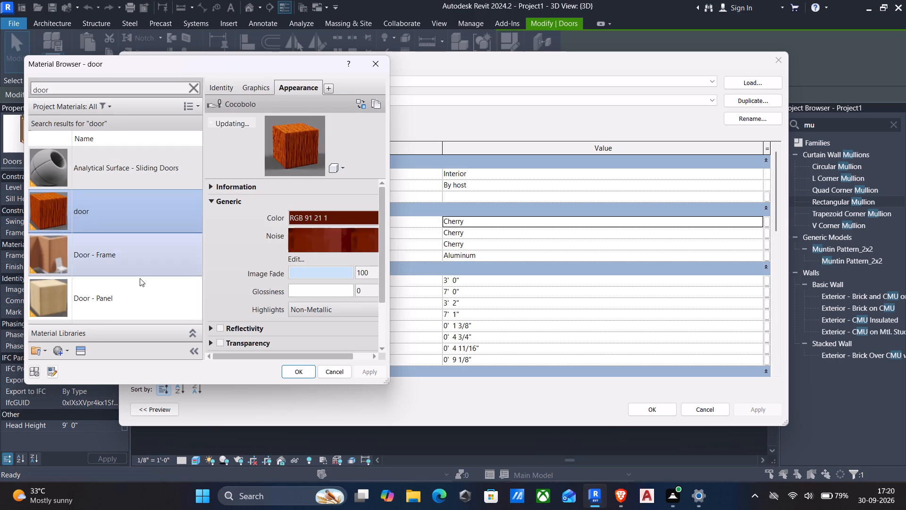
{"action": "left_click", "coordinate": [291, 367]}
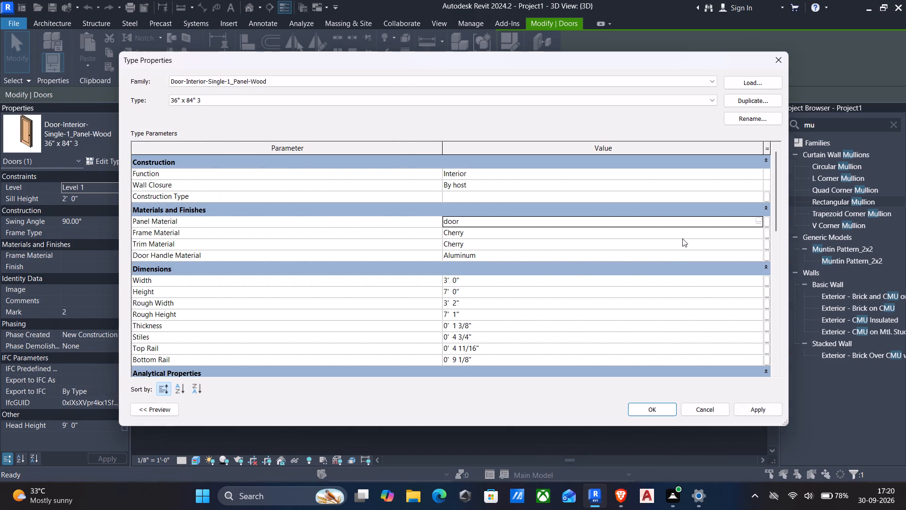
Set the Frame Material of the 36" x 84" 3 door type to the door material.
{"action": "left_click", "coordinate": [758, 231]}
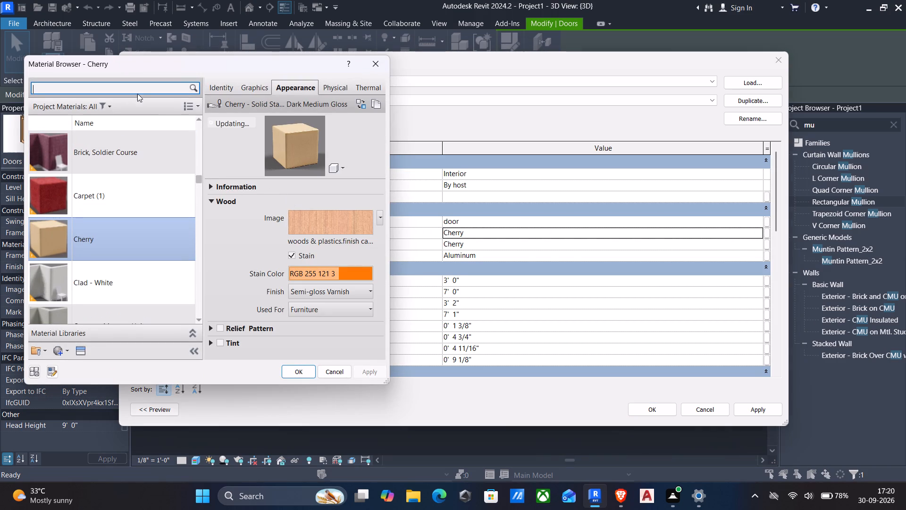
{"action": "left_click", "coordinate": [134, 90]}
{"action": "type", "text": "door"}
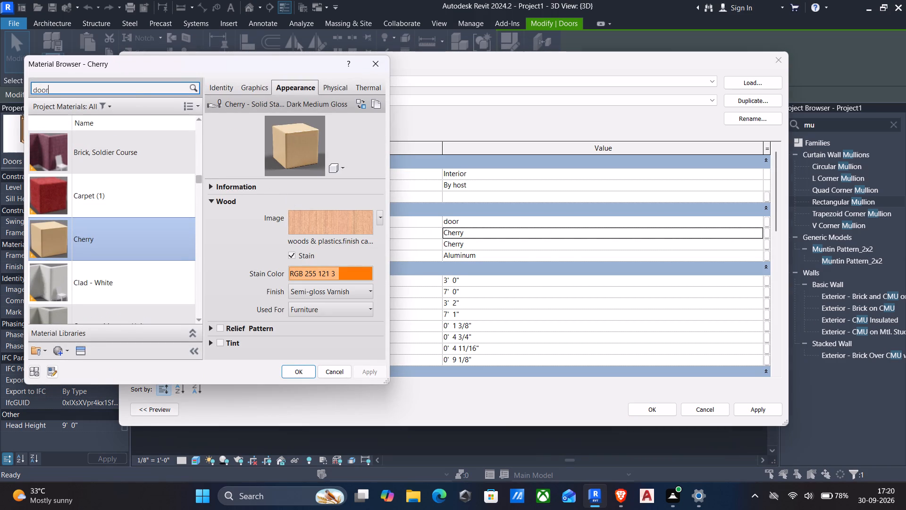
{"action": "left_click", "coordinate": [126, 212]}
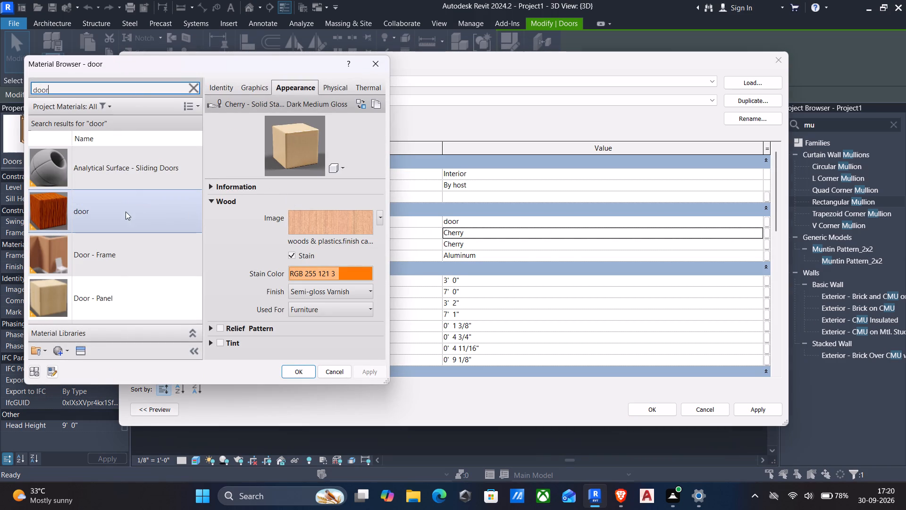
{"action": "left_click", "coordinate": [301, 372]}
Set the Trim Material of the 36" x 84" 3 type to door and apply the type changes.
{"action": "left_click", "coordinate": [759, 246]}
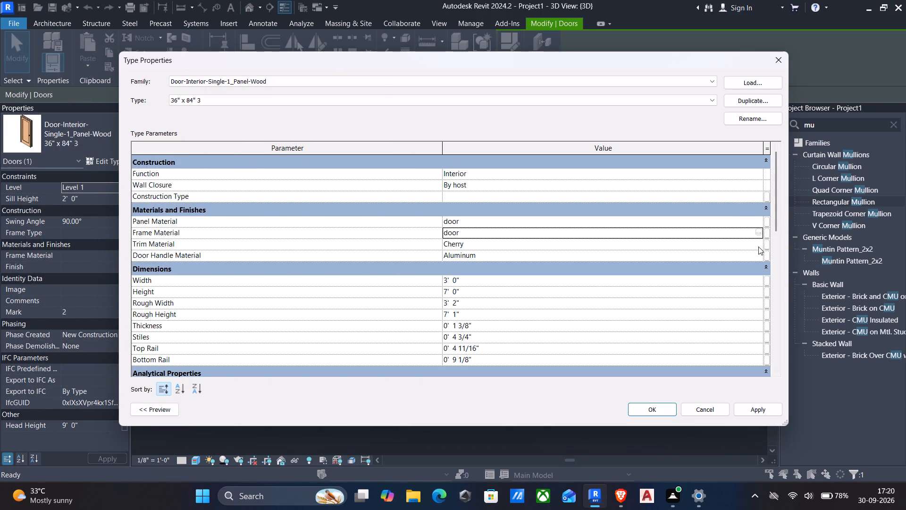
{"action": "left_click", "coordinate": [135, 86]}
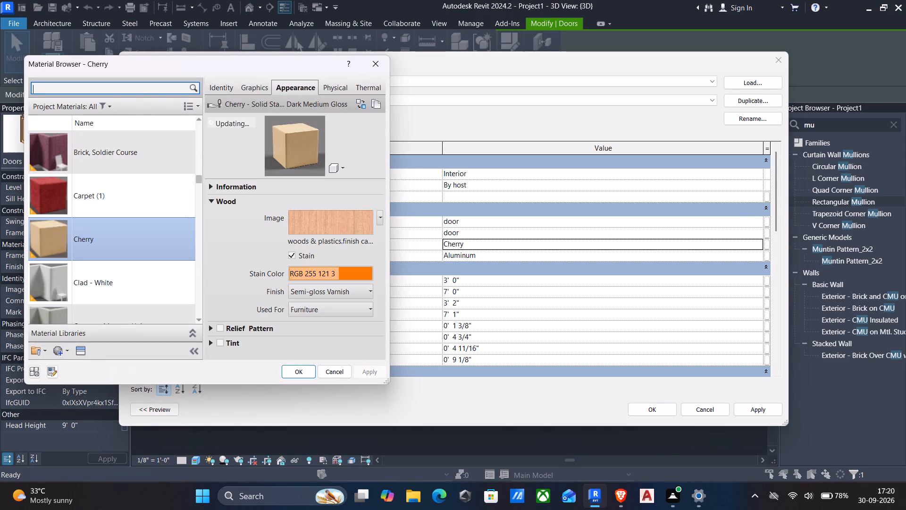
{"action": "type", "text": "door"}
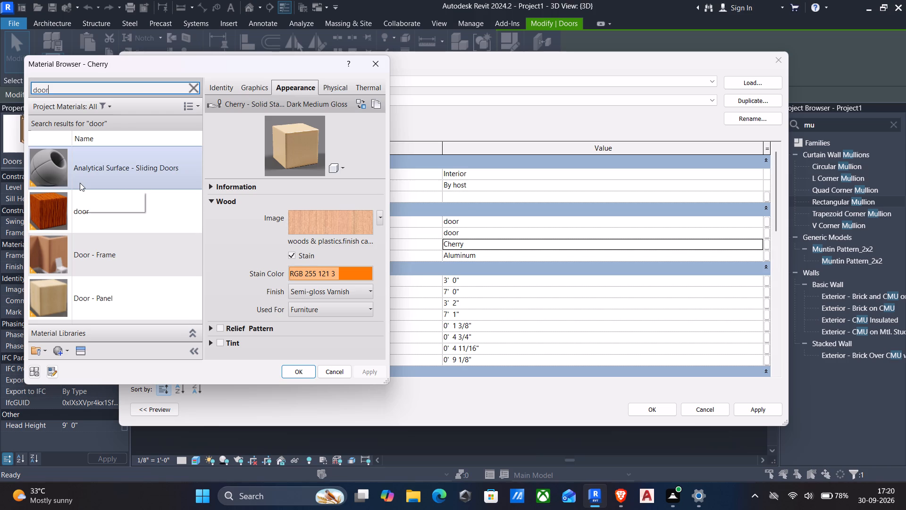
{"action": "left_click", "coordinate": [82, 203]}
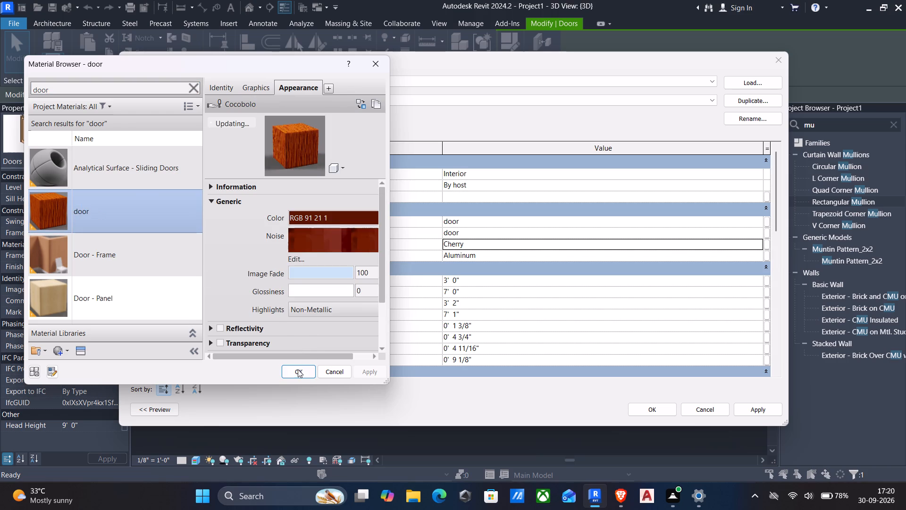
{"action": "left_click", "coordinate": [297, 370]}
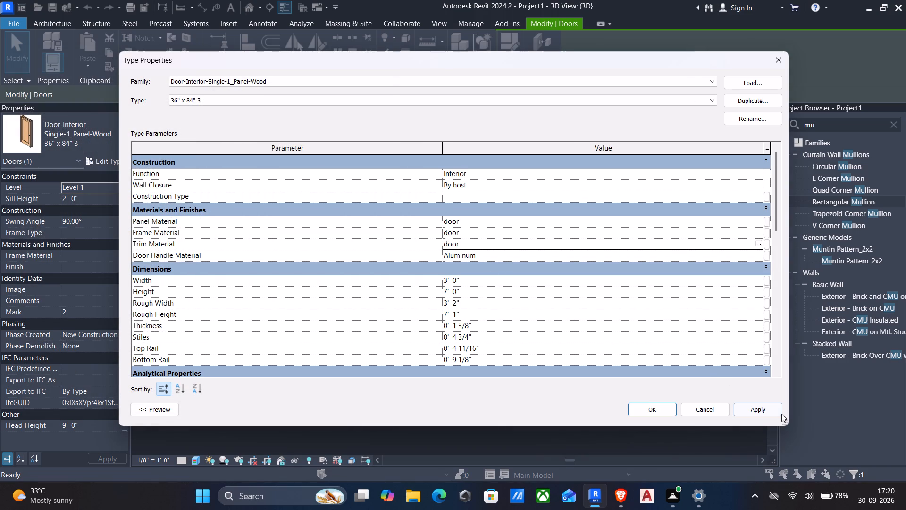
{"action": "left_click", "coordinate": [780, 413]}
{"action": "left_click", "coordinate": [654, 407]}
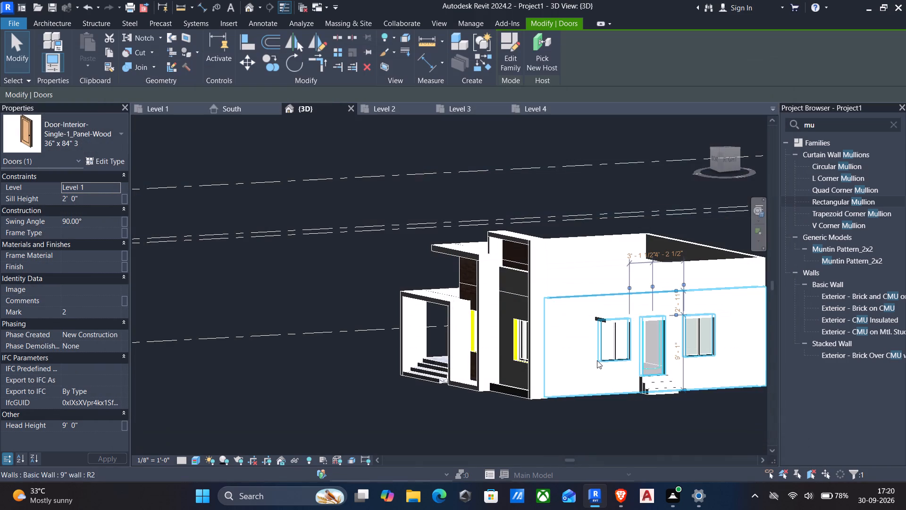
Examine the side entrance door's wood finish from the building's front corner and along the side wall.
{"action": "middle_click_drag", "start_coordinate": [582, 361], "coordinate": [618, 370], "text": "shift"}
{"action": "scroll", "coordinate": [618, 370], "scroll_direction": "down", "scroll_amount": 2}
{"action": "key", "text": "Escape"}
{"action": "scroll", "coordinate": [723, 385], "scroll_direction": "up", "scroll_amount": 4}
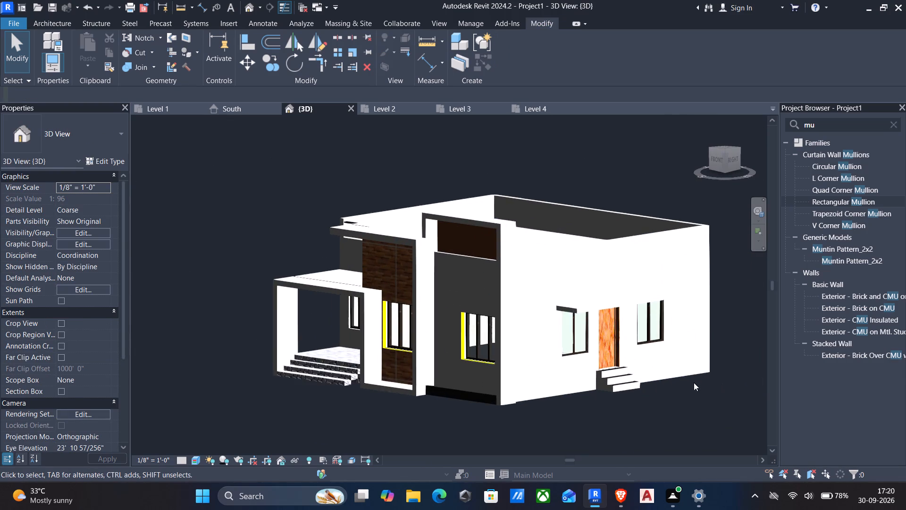
{"action": "scroll", "coordinate": [684, 381], "scroll_direction": "up", "scroll_amount": 5}
{"action": "middle_click_drag", "start_coordinate": [684, 381], "coordinate": [501, 348], "text": "shift"}
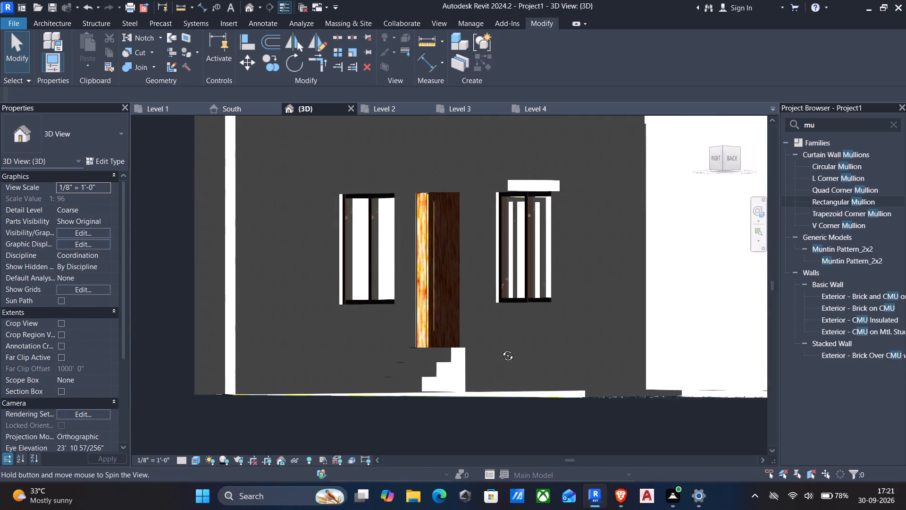
{"action": "middle_click_drag", "start_coordinate": [501, 348], "coordinate": [633, 384], "text": "shift"}
{"action": "scroll", "coordinate": [635, 384], "scroll_direction": "down", "scroll_amount": 4}
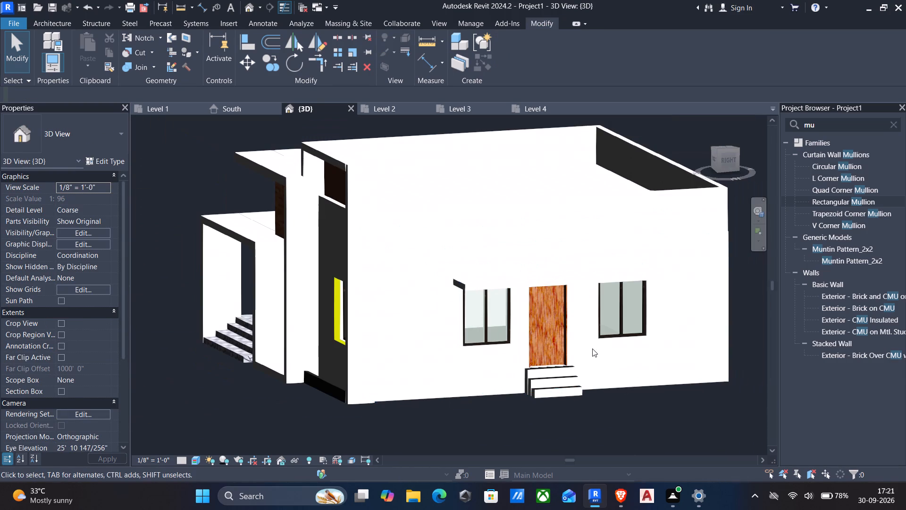
Open the noise texture of the side entrance door's panel material for editing from its 36" x 84" 3 type.
{"action": "left_click", "coordinate": [547, 351]}
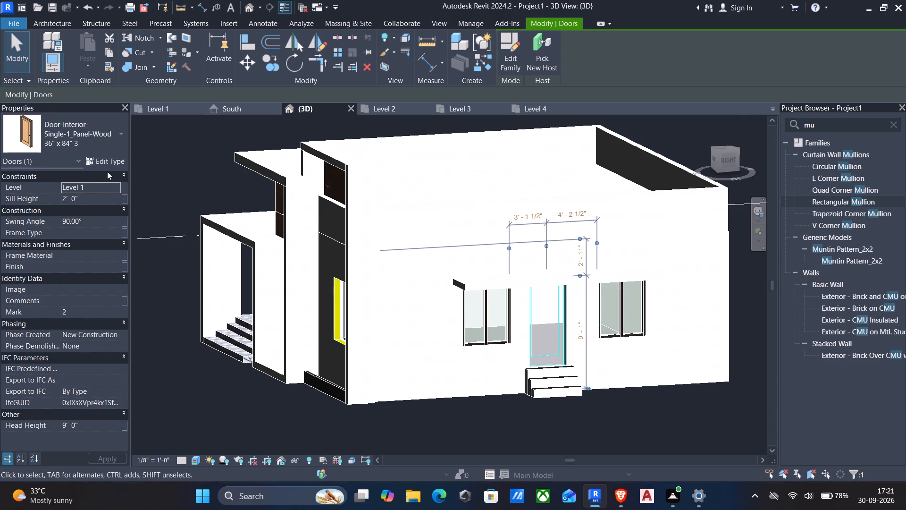
{"action": "left_click", "coordinate": [104, 163]}
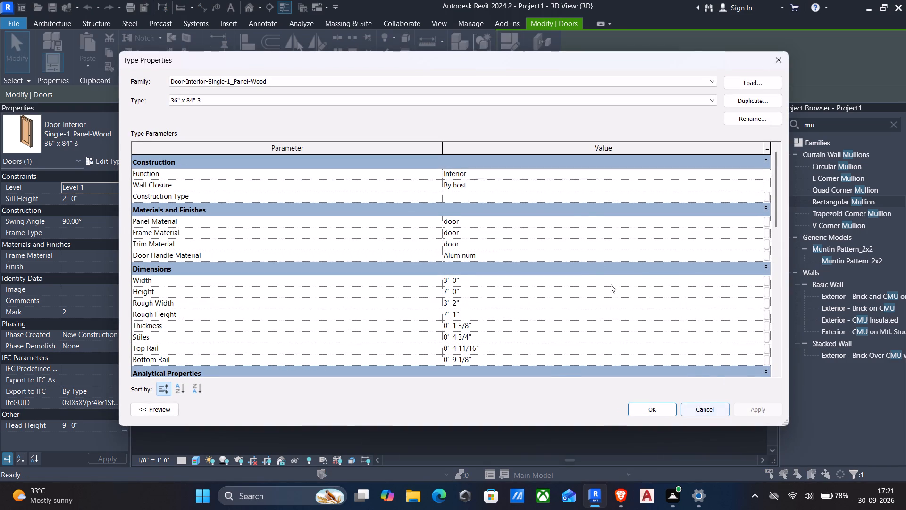
{"action": "left_click", "coordinate": [758, 224]}
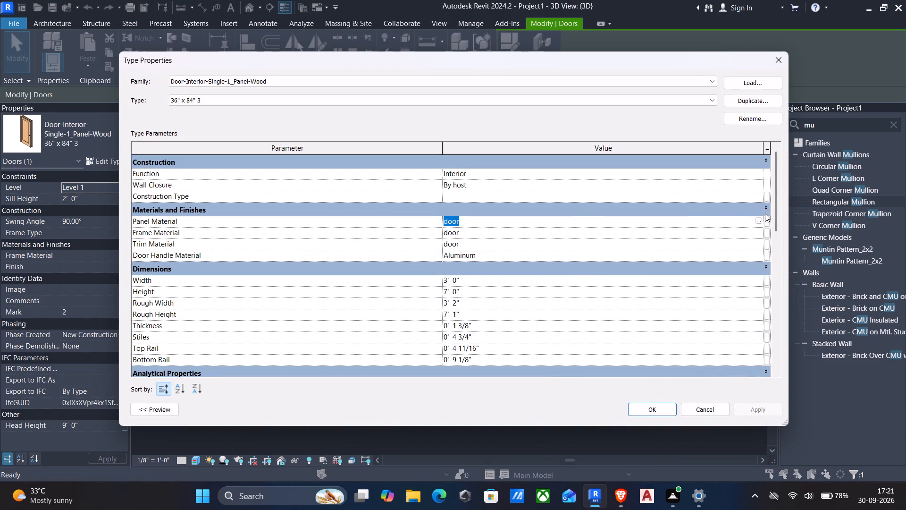
{"action": "left_click", "coordinate": [758, 221]}
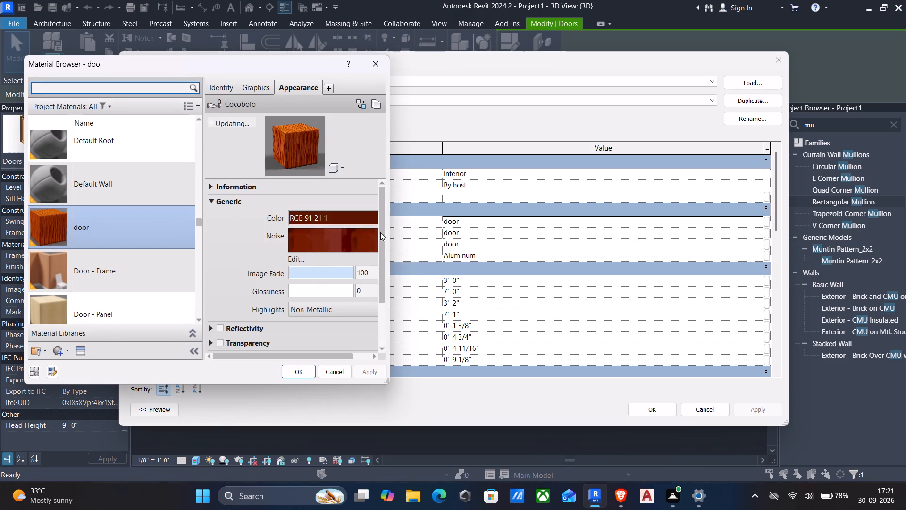
{"action": "left_click", "coordinate": [353, 237]}
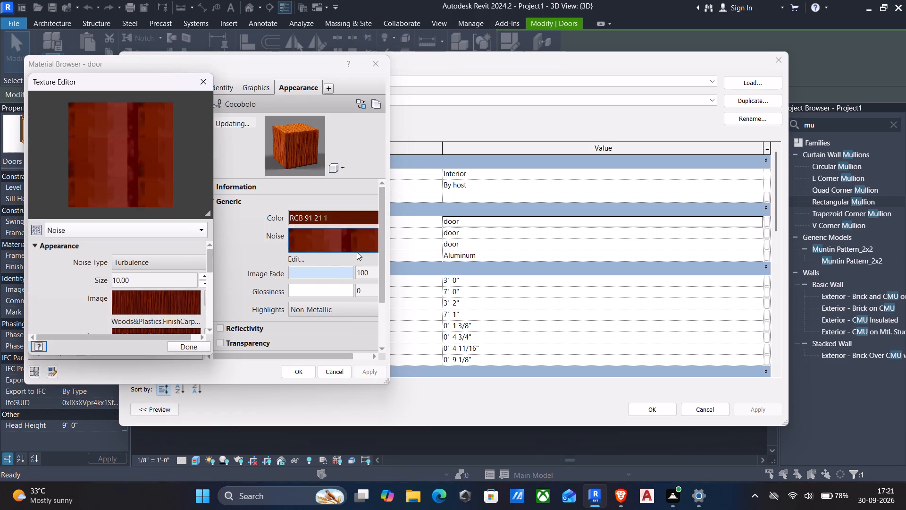
Examine the noise texture's appearance, position and rotation settings.
{"action": "left_click_drag", "start_coordinate": [212, 280], "coordinate": [209, 294]}
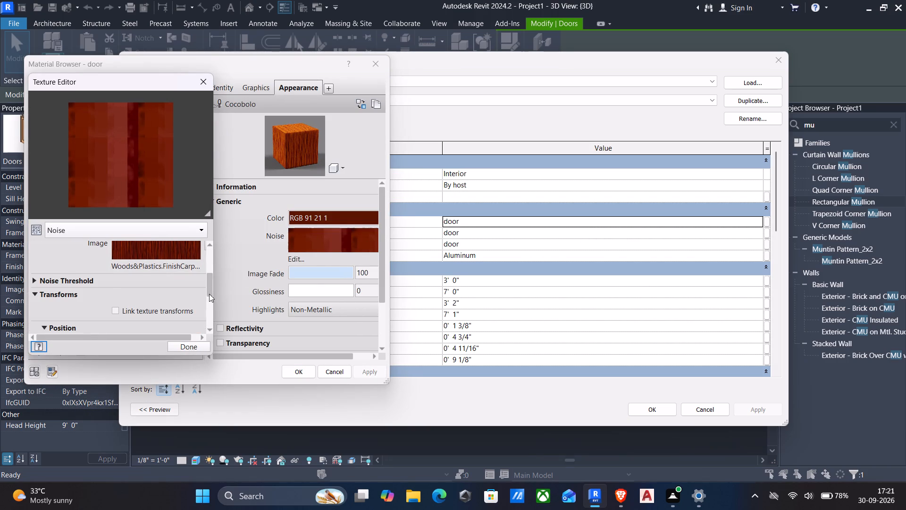
{"action": "left_click_drag", "start_coordinate": [209, 294], "coordinate": [209, 304]}
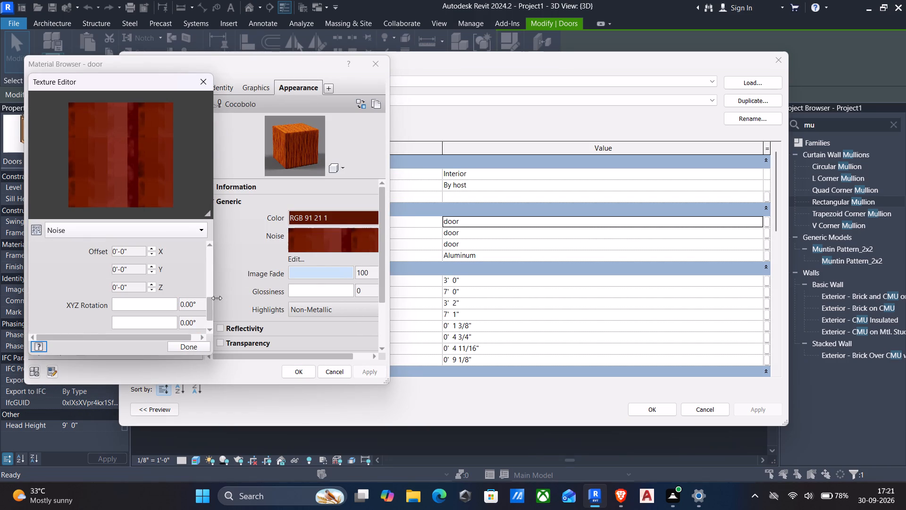
{"action": "left_click_drag", "start_coordinate": [212, 296], "coordinate": [218, 242]}
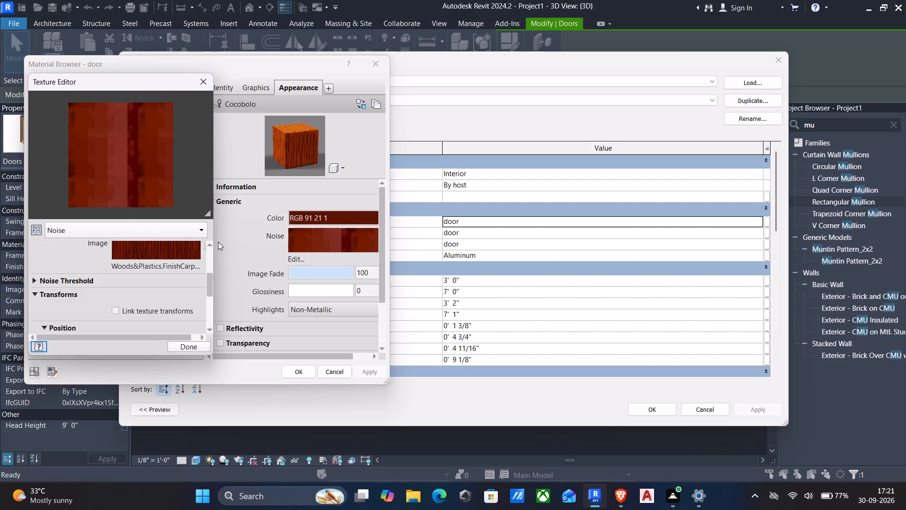
{"action": "left_click_drag", "start_coordinate": [218, 242], "coordinate": [214, 233]}
{"action": "double_click", "coordinate": [210, 257]}
{"action": "left_click", "coordinate": [210, 257]}
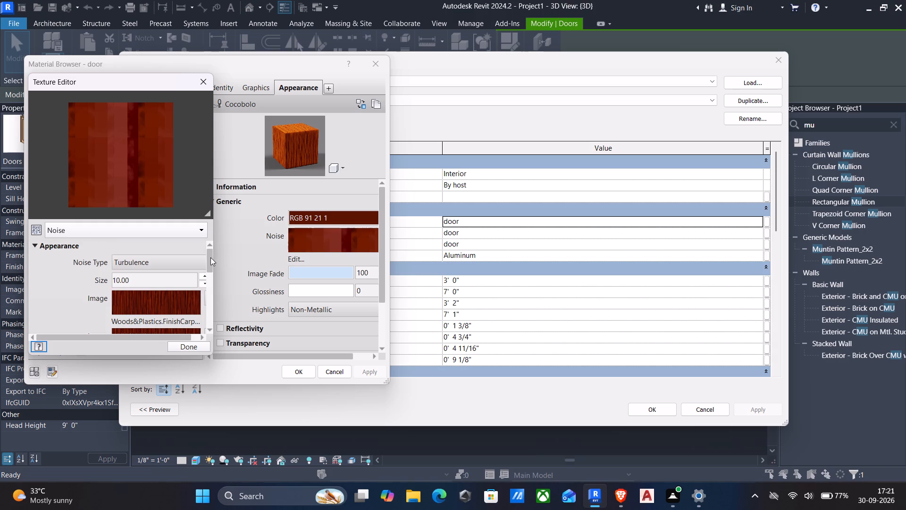
{"action": "left_click", "coordinate": [209, 242]}
{"action": "left_click_drag", "start_coordinate": [209, 265], "coordinate": [201, 333]}
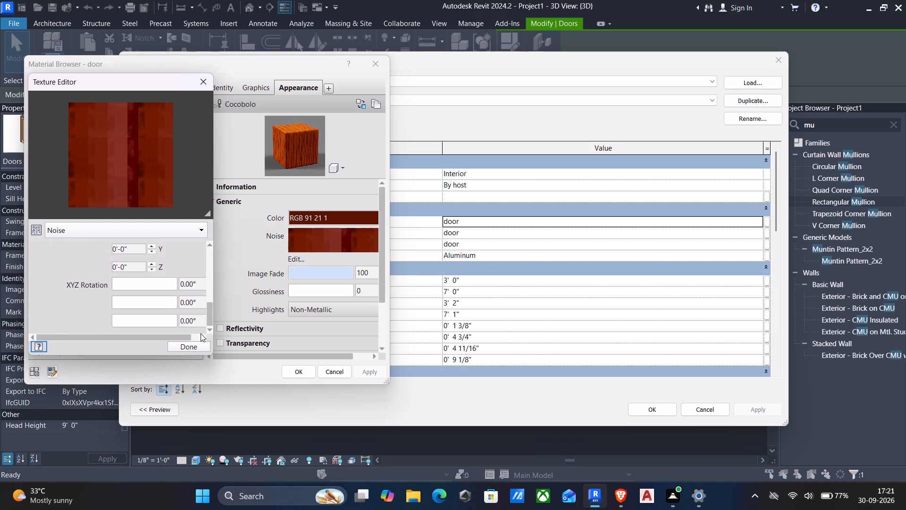
{"action": "left_click_drag", "start_coordinate": [201, 333], "coordinate": [213, 255]}
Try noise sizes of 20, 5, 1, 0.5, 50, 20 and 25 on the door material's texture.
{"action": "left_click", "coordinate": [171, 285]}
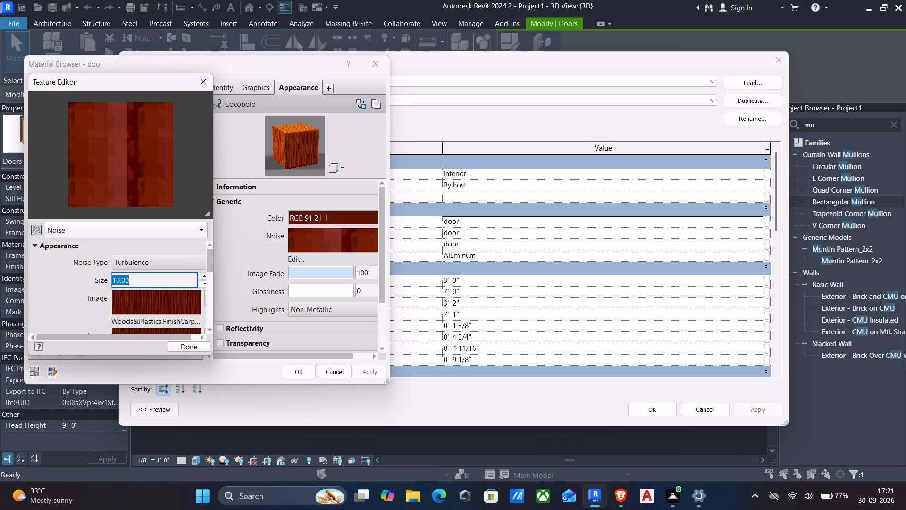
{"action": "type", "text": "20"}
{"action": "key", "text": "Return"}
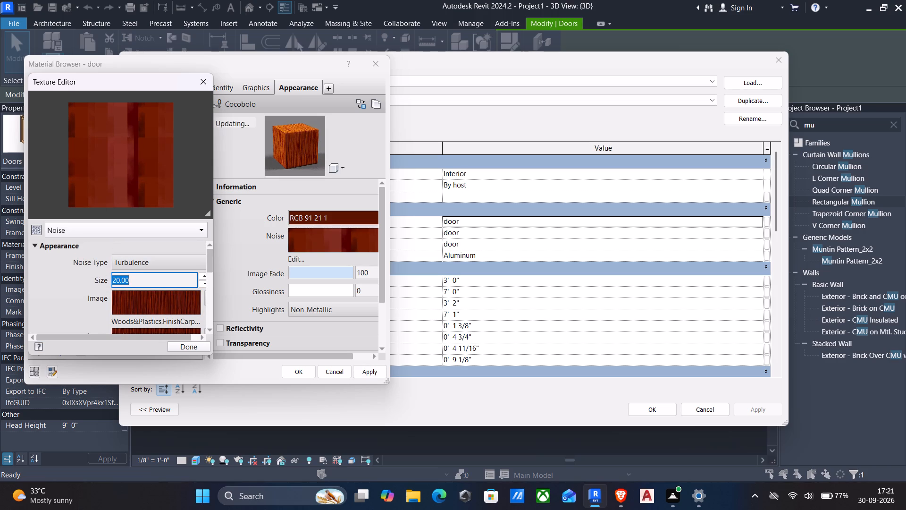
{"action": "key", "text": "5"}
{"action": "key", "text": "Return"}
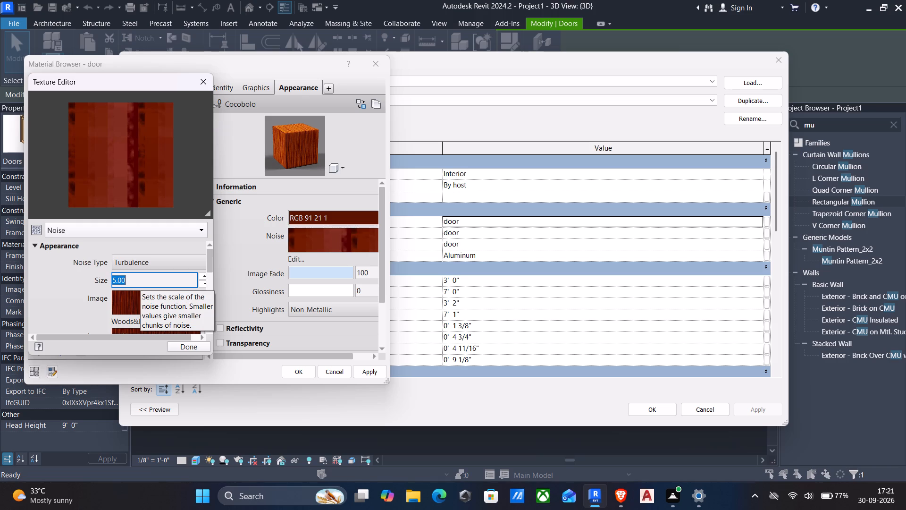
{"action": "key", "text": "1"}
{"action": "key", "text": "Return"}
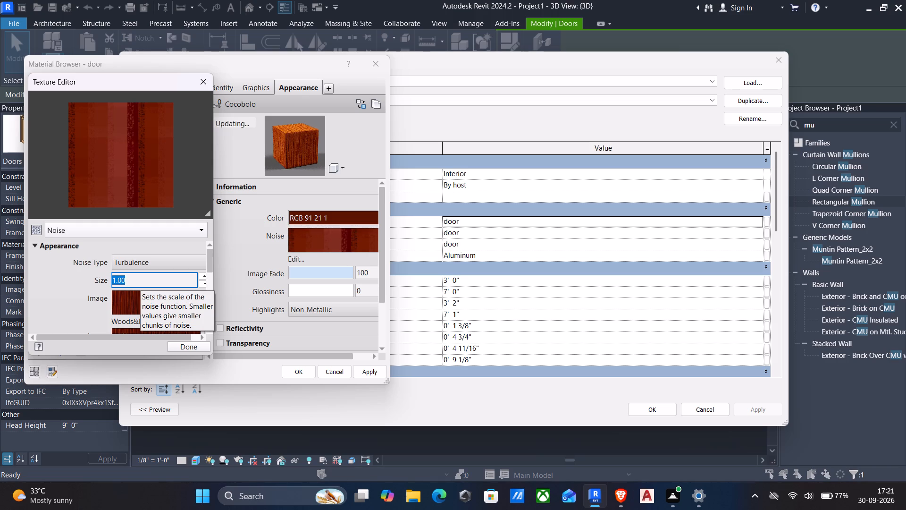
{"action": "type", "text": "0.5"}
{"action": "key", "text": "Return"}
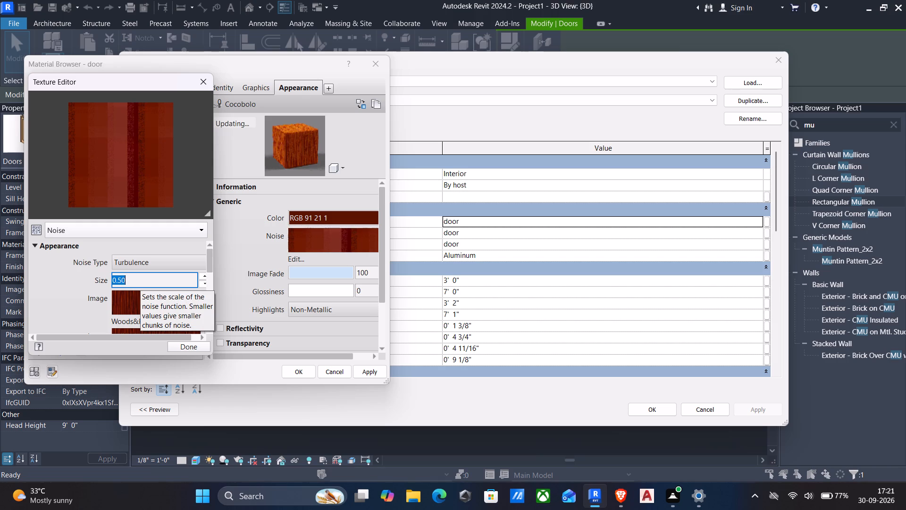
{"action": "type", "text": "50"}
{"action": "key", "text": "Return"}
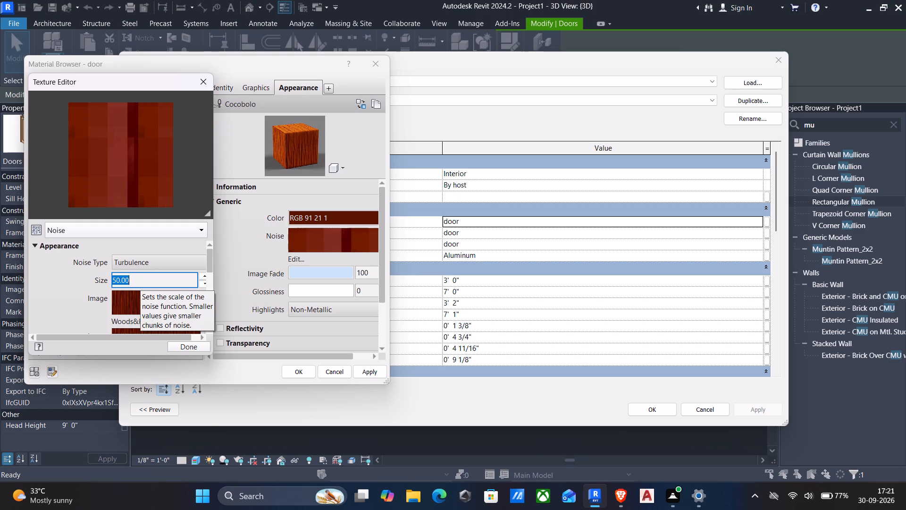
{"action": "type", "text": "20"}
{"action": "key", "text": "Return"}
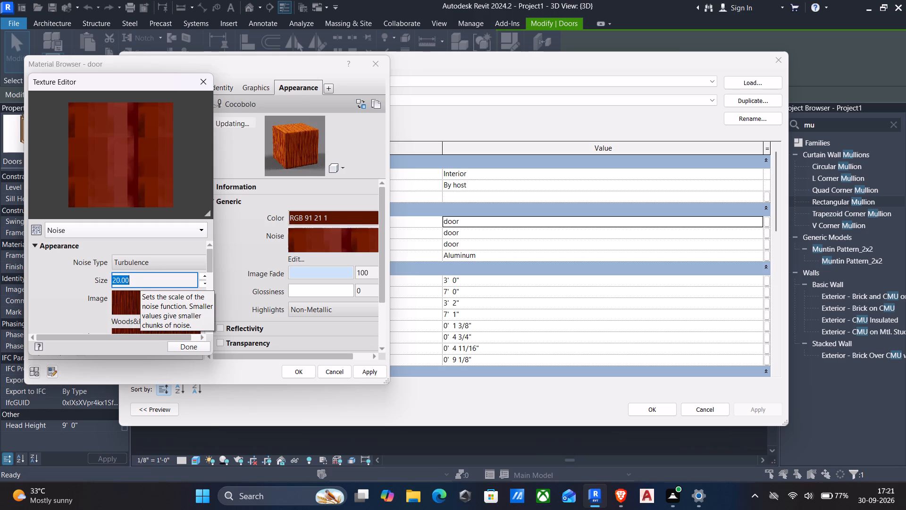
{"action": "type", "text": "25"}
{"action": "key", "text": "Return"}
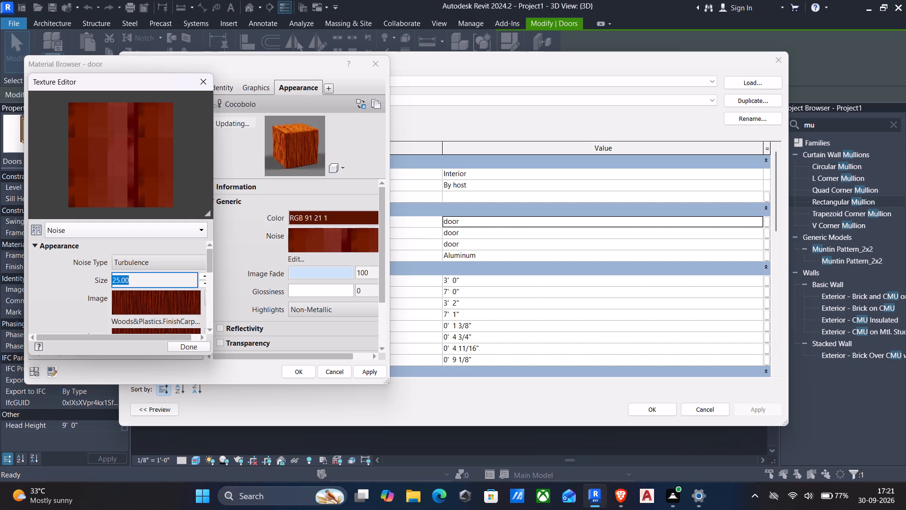
Set the door texture's noise size to 30, apply the material and type changes, and deselect the door.
{"action": "type", "text": "30"}
{"action": "key", "text": "Return"}
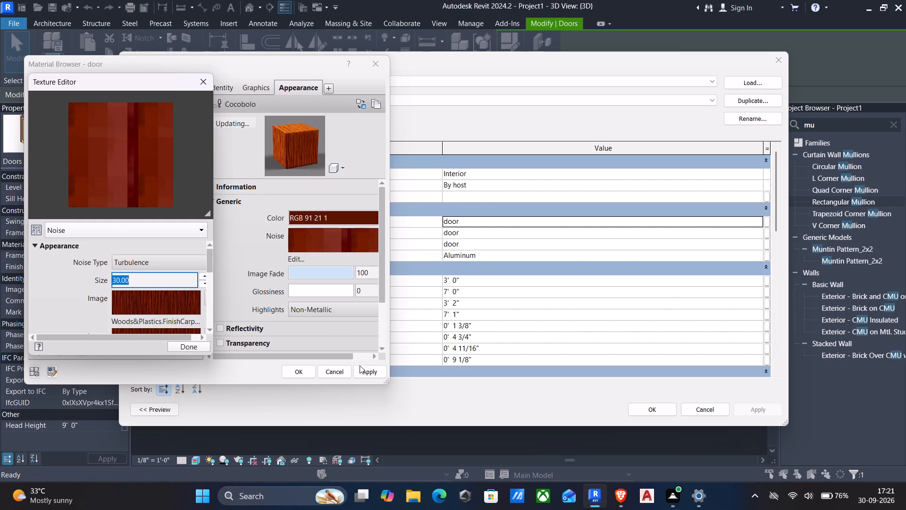
{"action": "left_click", "coordinate": [372, 374]}
{"action": "left_click", "coordinate": [313, 372]}
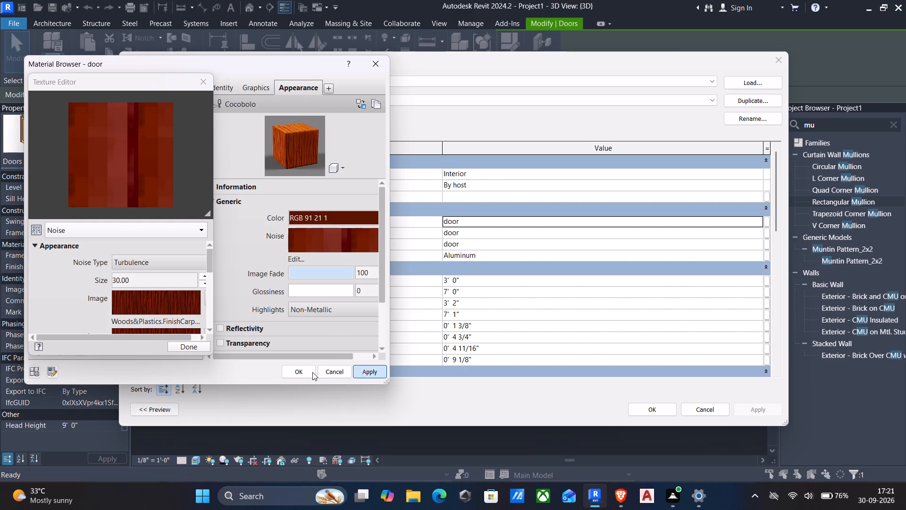
{"action": "left_click", "coordinate": [646, 412]}
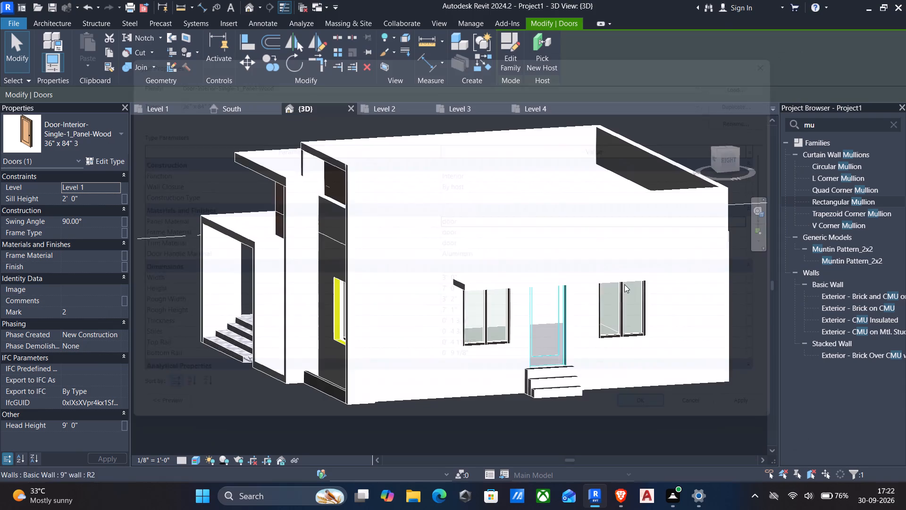
{"action": "key", "text": "Escape"}
Examine the side entrance door's wood finish up close and the whole building from the front and its corner.
{"action": "scroll", "coordinate": [584, 307], "scroll_direction": "up", "scroll_amount": 3}
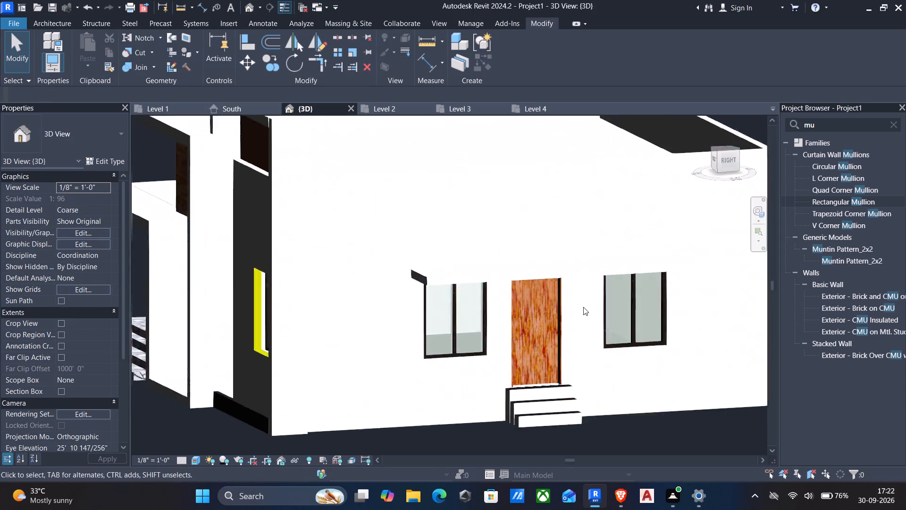
{"action": "scroll", "coordinate": [583, 307], "scroll_direction": "up", "scroll_amount": 2}
{"action": "scroll", "coordinate": [504, 310], "scroll_direction": "up", "scroll_amount": 5}
{"action": "scroll", "coordinate": [493, 310], "scroll_direction": "down", "scroll_amount": 12}
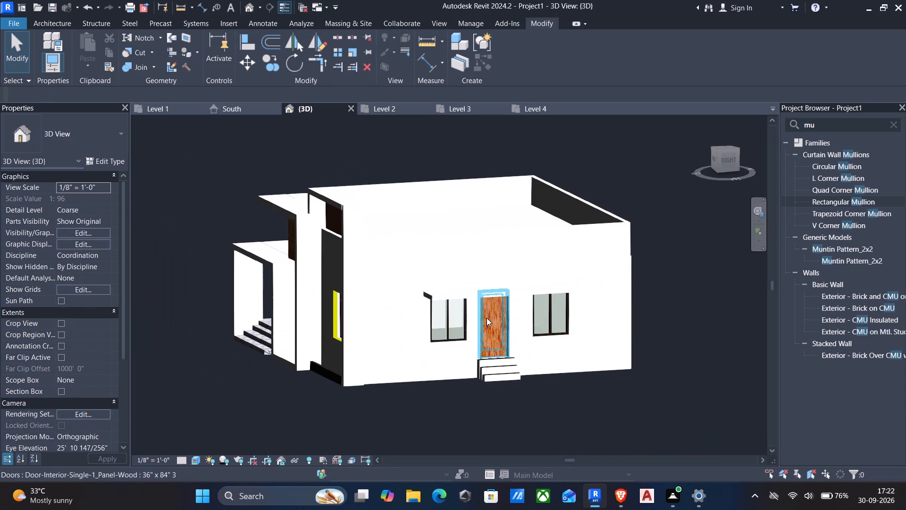
{"action": "middle_click_drag", "start_coordinate": [487, 318], "coordinate": [560, 304], "text": "shift"}
{"action": "scroll", "coordinate": [535, 308], "scroll_direction": "down", "scroll_amount": 2}
{"action": "middle_click_drag", "start_coordinate": [518, 322], "coordinate": [523, 324], "text": "shift"}
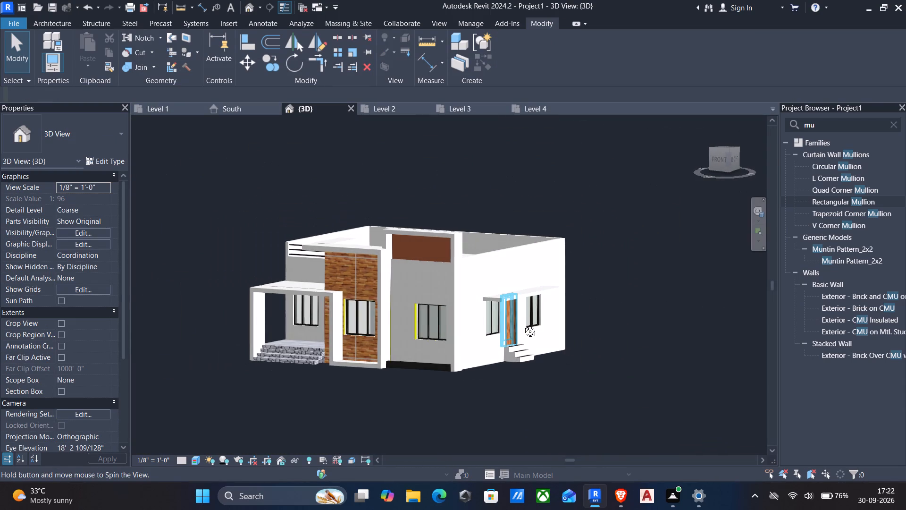
{"action": "middle_click_drag", "start_coordinate": [523, 324], "coordinate": [507, 324], "text": "shift"}
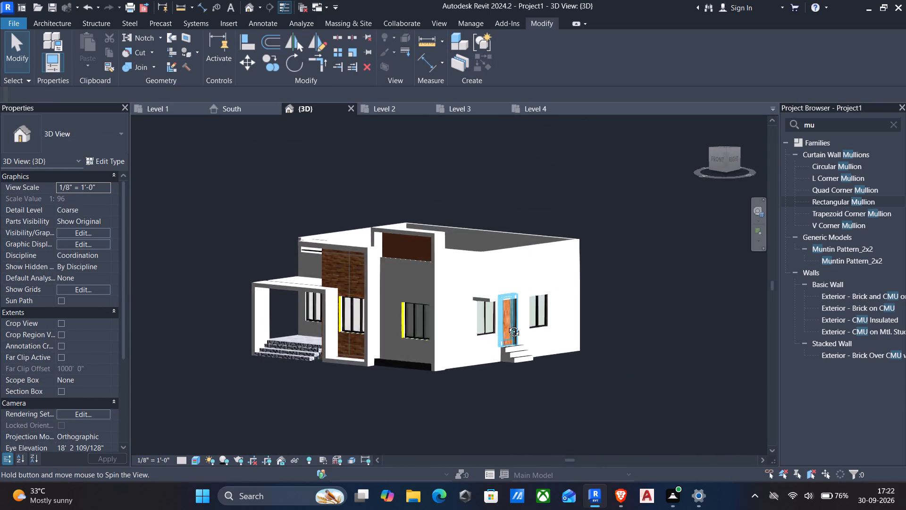
{"action": "middle_click_drag", "start_coordinate": [507, 324], "coordinate": [565, 344], "text": "shift"}
{"action": "scroll", "coordinate": [566, 341], "scroll_direction": "down", "scroll_amount": 4}
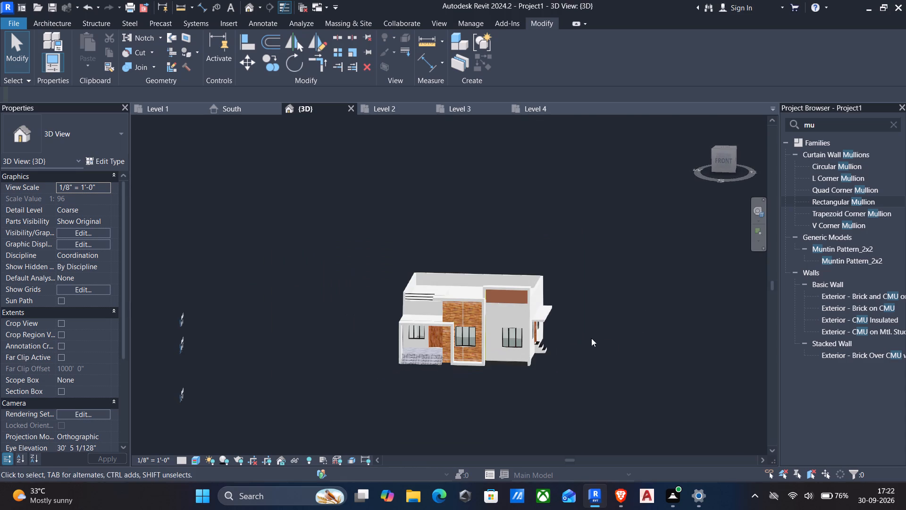
{"action": "middle_click_drag", "start_coordinate": [652, 316], "coordinate": [624, 320]}
{"action": "scroll", "coordinate": [623, 320], "scroll_direction": "up", "scroll_amount": 4}
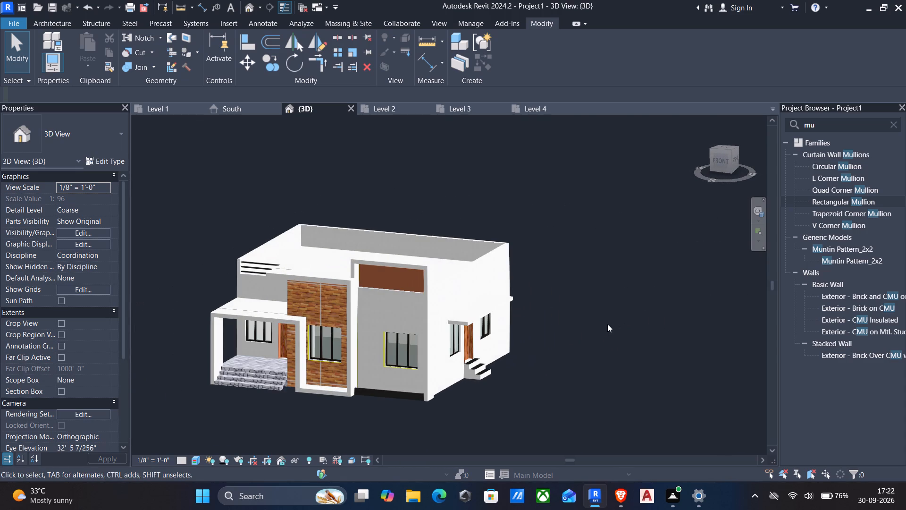
{"action": "middle_click_drag", "start_coordinate": [603, 325], "coordinate": [666, 269]}
{"action": "scroll", "coordinate": [603, 325], "scroll_direction": "up", "scroll_amount": 1}
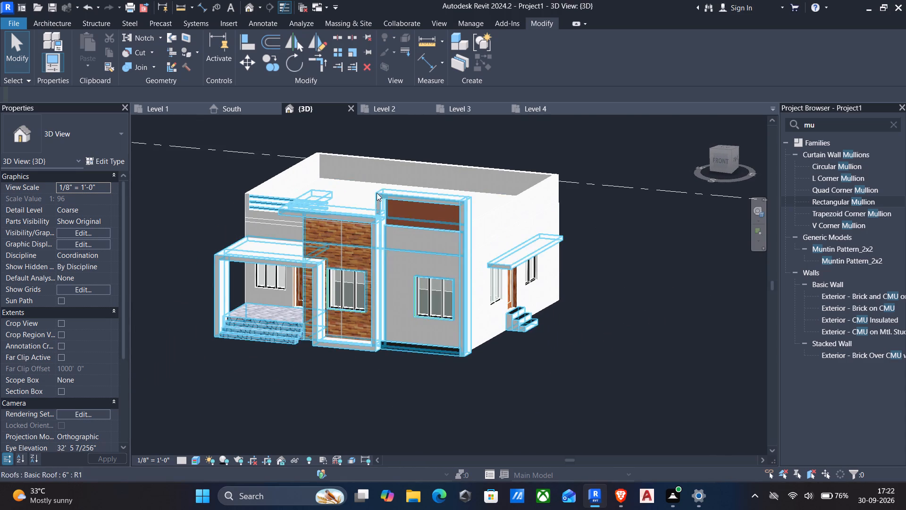
Open the front facade's in-place generic model for editing and start a void extrusion.
{"action": "left_click", "coordinate": [424, 229]}
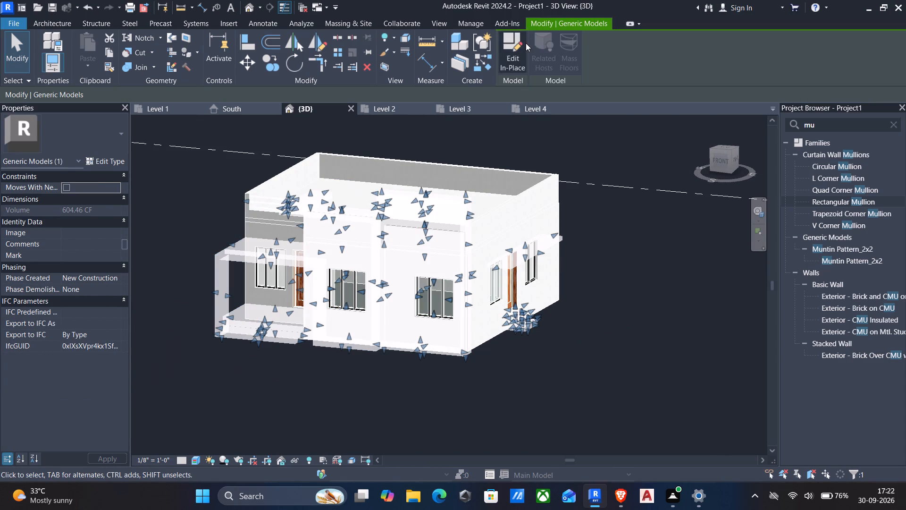
{"action": "left_click", "coordinate": [503, 49]}
{"action": "left_click", "coordinate": [50, 19]}
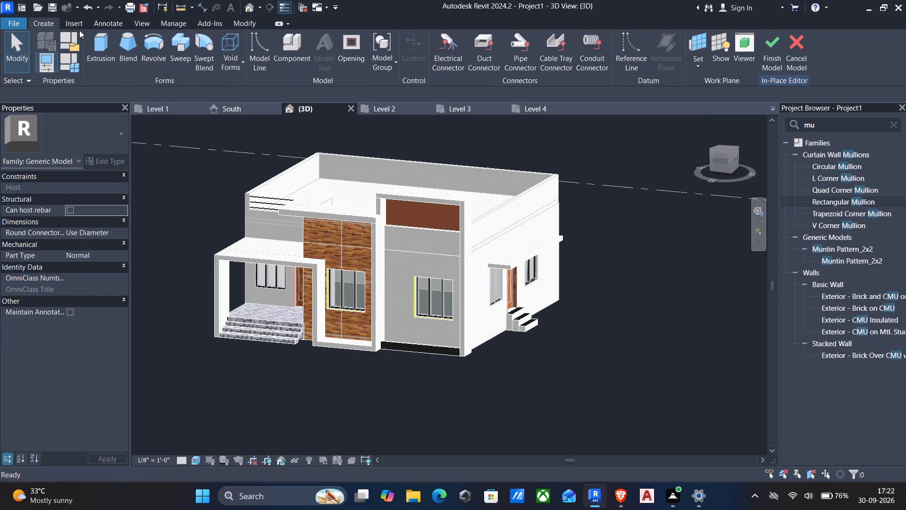
{"action": "left_click", "coordinate": [226, 47]}
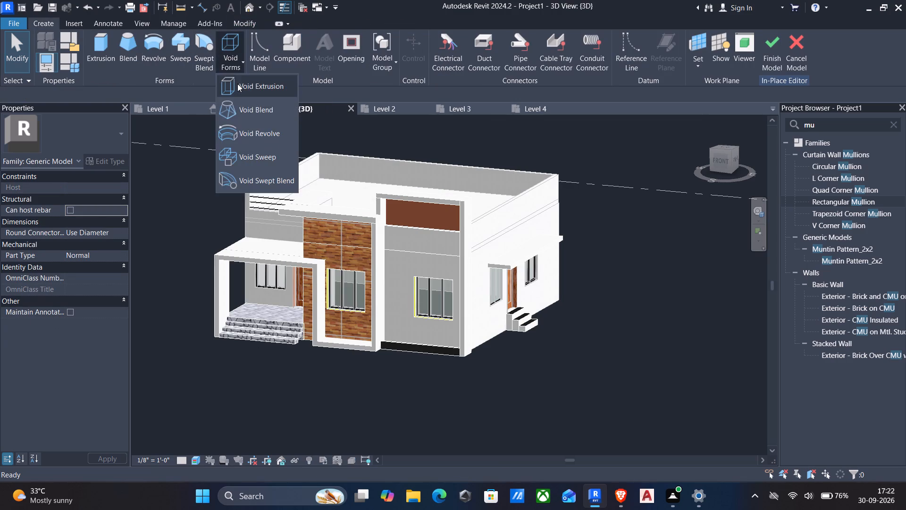
{"action": "left_click", "coordinate": [237, 84]}
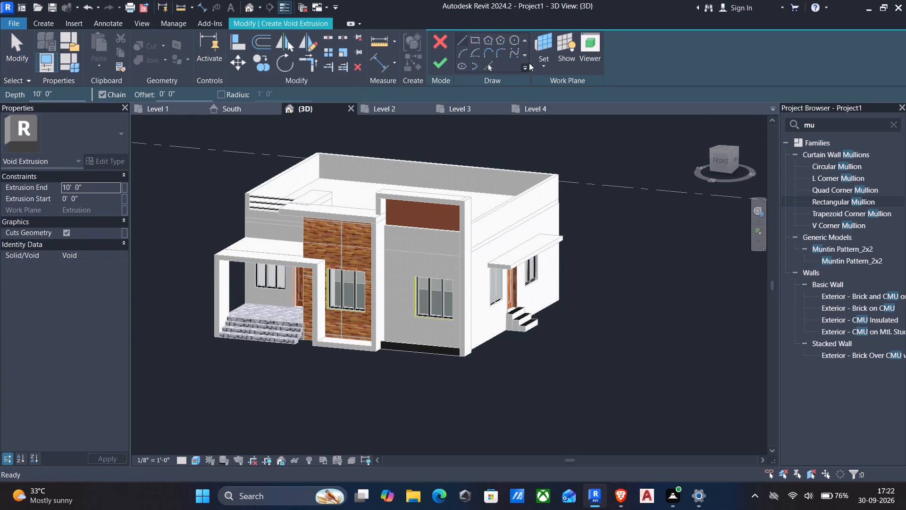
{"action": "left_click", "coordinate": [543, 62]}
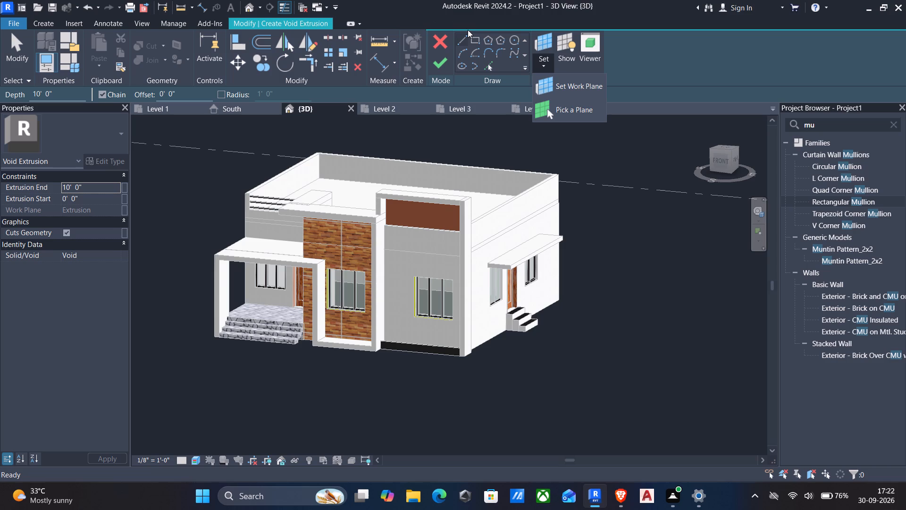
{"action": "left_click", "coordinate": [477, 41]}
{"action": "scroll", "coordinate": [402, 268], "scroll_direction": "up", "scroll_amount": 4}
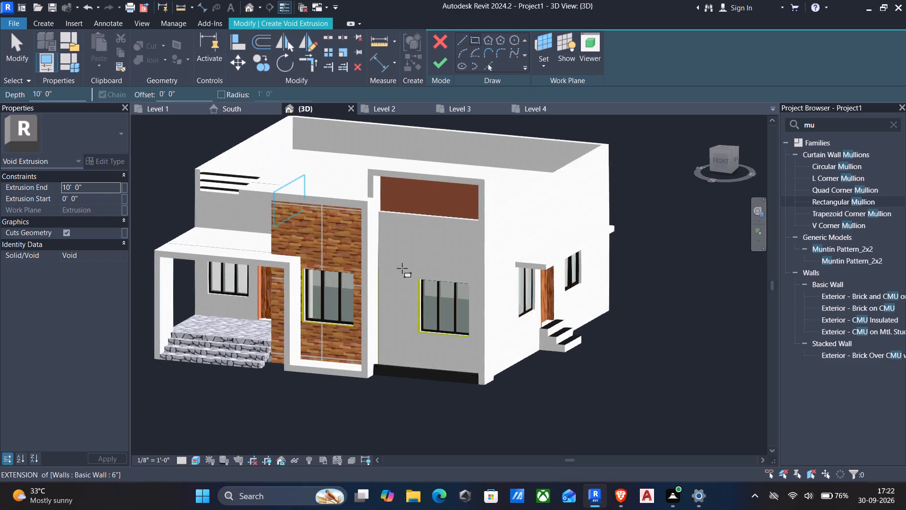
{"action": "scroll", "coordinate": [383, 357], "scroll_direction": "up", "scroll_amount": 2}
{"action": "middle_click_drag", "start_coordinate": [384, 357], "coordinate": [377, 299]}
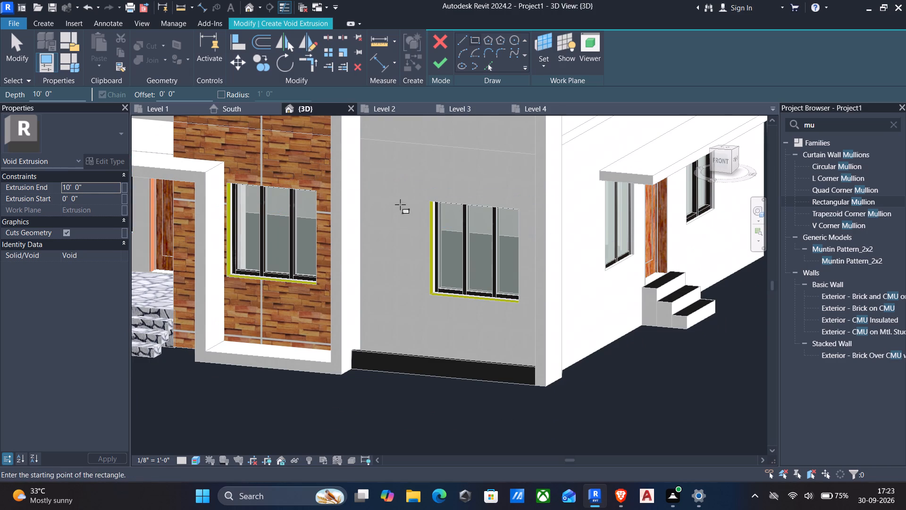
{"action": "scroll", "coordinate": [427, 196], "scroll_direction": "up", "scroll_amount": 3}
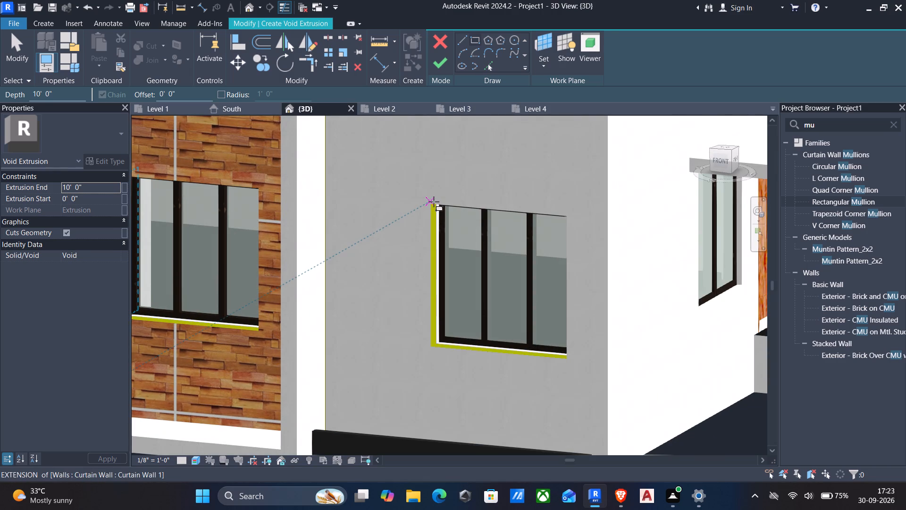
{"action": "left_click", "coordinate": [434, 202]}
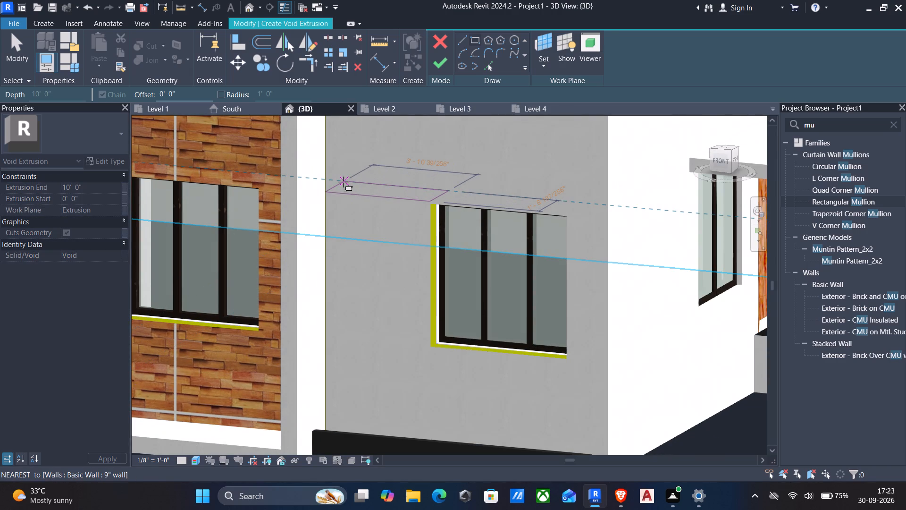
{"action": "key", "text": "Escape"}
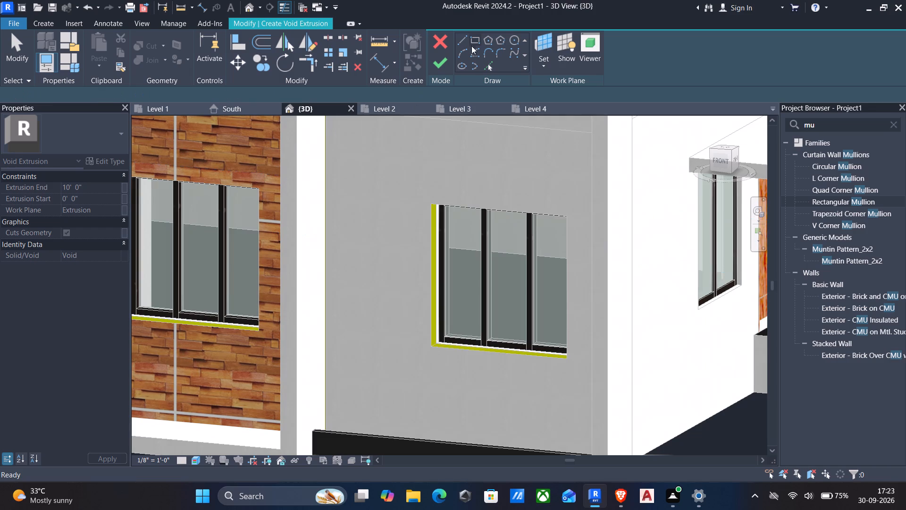
Set the void extrusion's work plane to the grey front wall face around the window.
{"action": "left_click", "coordinate": [538, 64]}
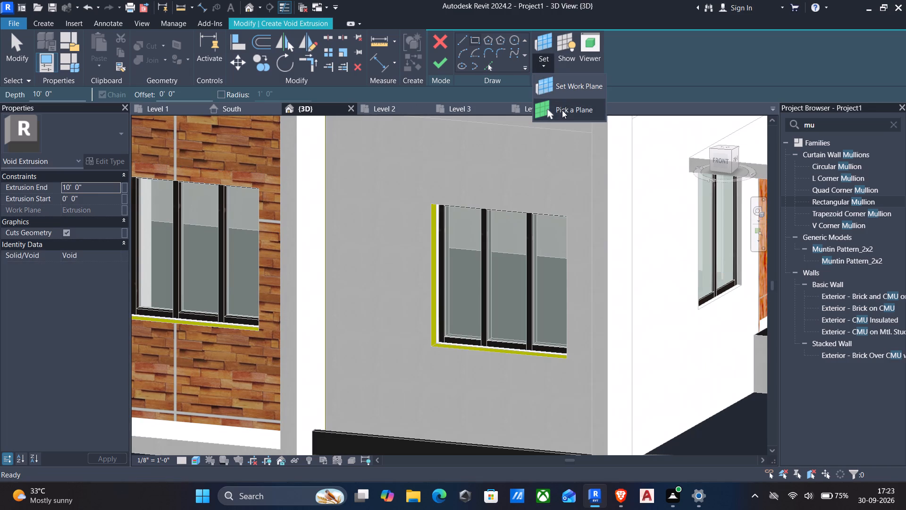
{"action": "left_click", "coordinate": [562, 110]}
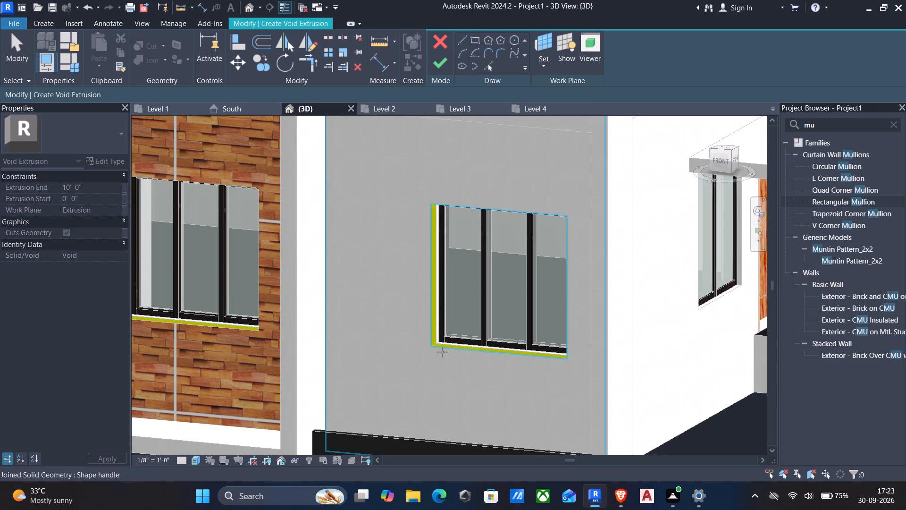
{"action": "left_click", "coordinate": [443, 352]}
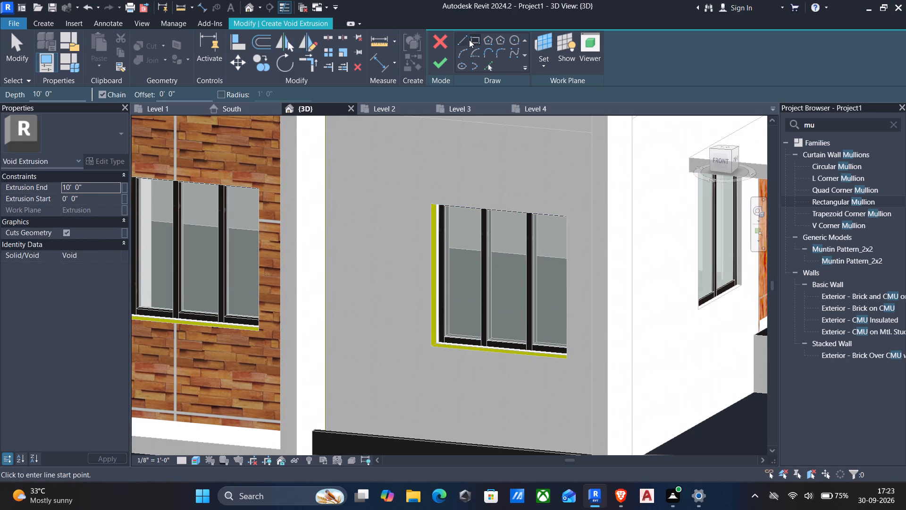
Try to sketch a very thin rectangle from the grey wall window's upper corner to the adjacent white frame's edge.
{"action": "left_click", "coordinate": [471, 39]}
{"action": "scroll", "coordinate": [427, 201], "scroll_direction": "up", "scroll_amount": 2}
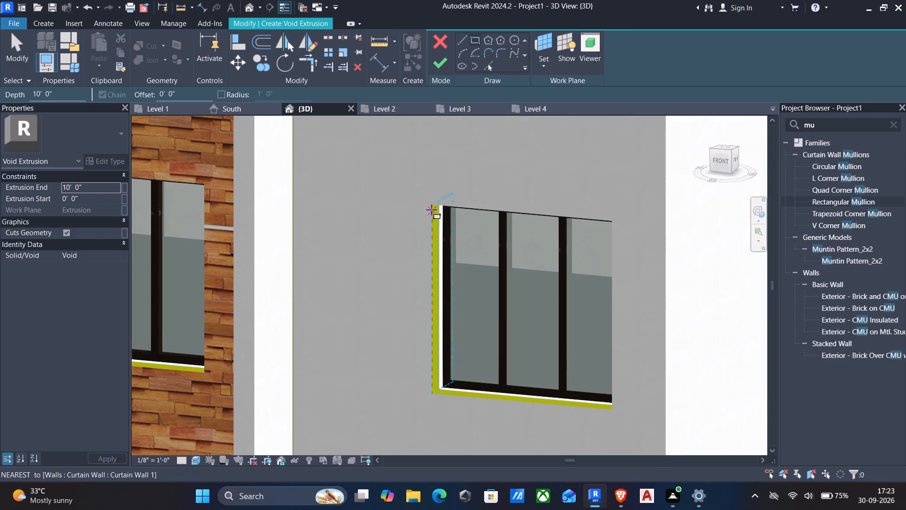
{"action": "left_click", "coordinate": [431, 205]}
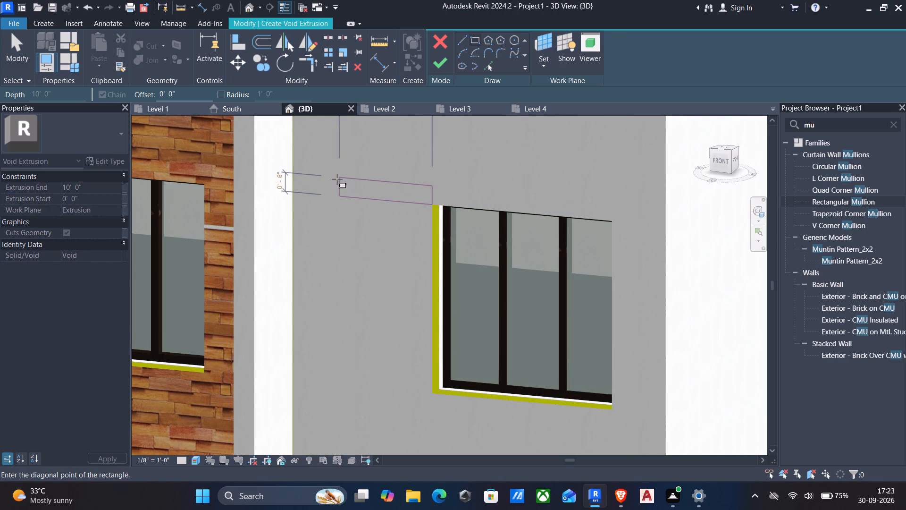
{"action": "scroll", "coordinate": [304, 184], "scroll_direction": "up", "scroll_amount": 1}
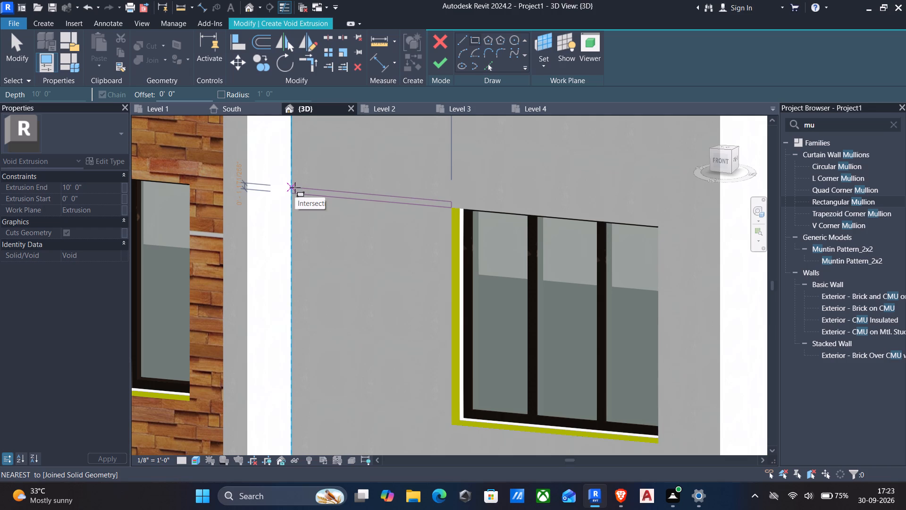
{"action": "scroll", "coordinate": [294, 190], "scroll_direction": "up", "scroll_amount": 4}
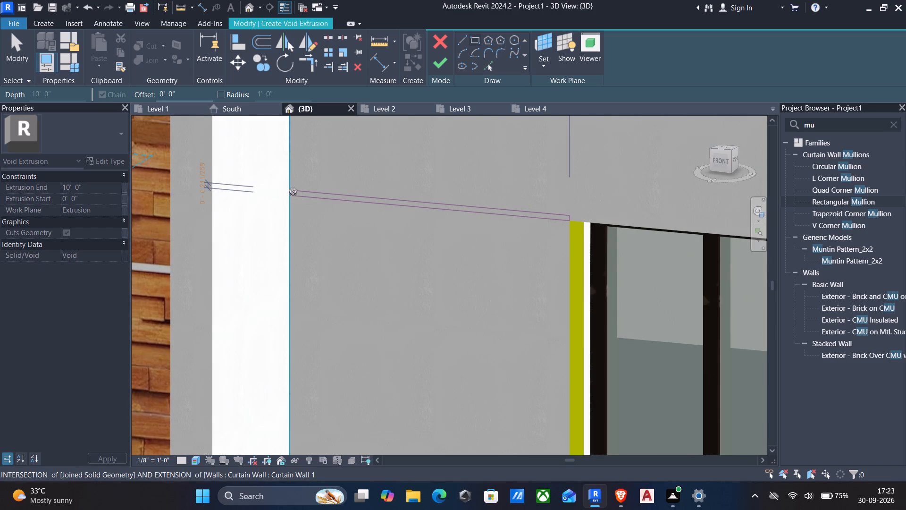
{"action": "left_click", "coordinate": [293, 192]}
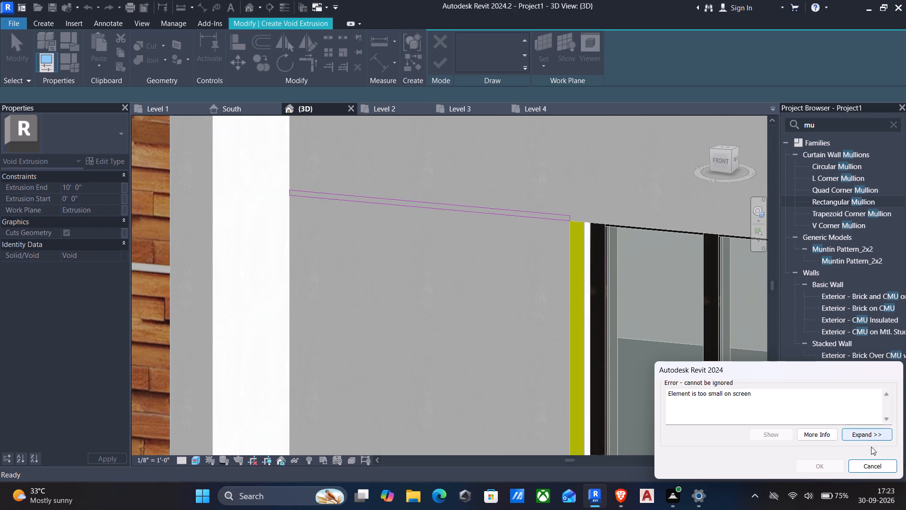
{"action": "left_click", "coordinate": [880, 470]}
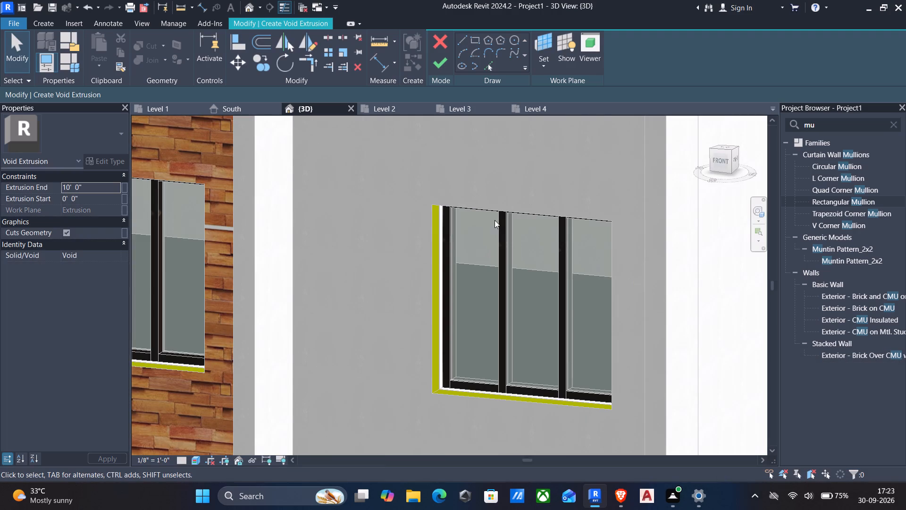
Sketch a rectangle about 3' 10" long and 5" high from the window's upper corner to the white frame's edge.
{"action": "left_click", "coordinate": [470, 40]}
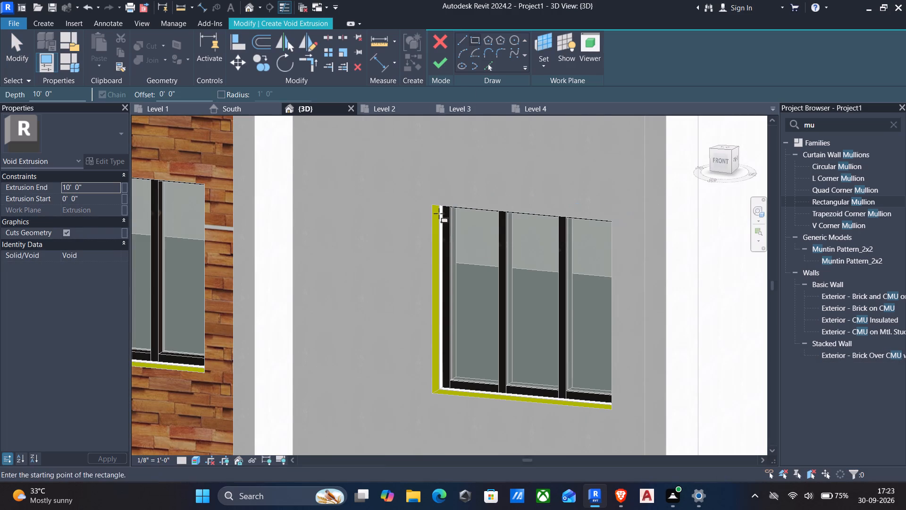
{"action": "left_click", "coordinate": [435, 203]}
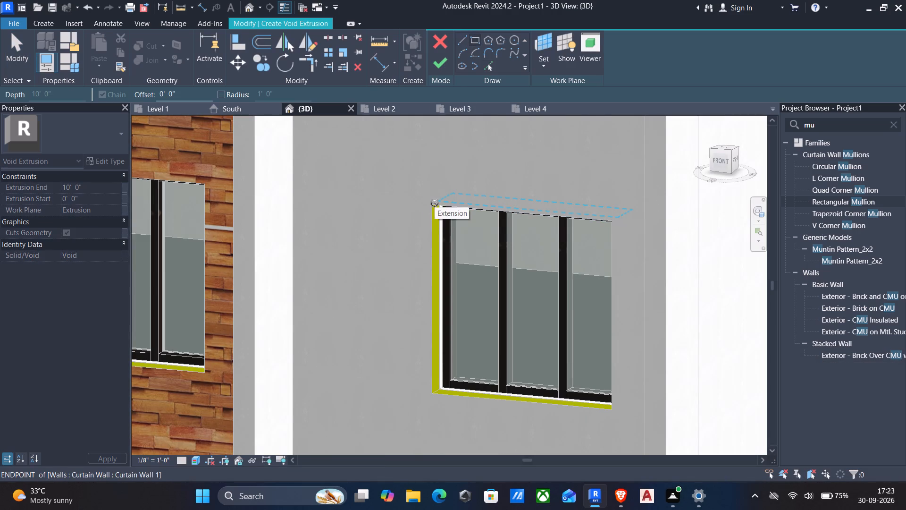
{"action": "scroll", "coordinate": [307, 175], "scroll_direction": "up", "scroll_amount": 6}
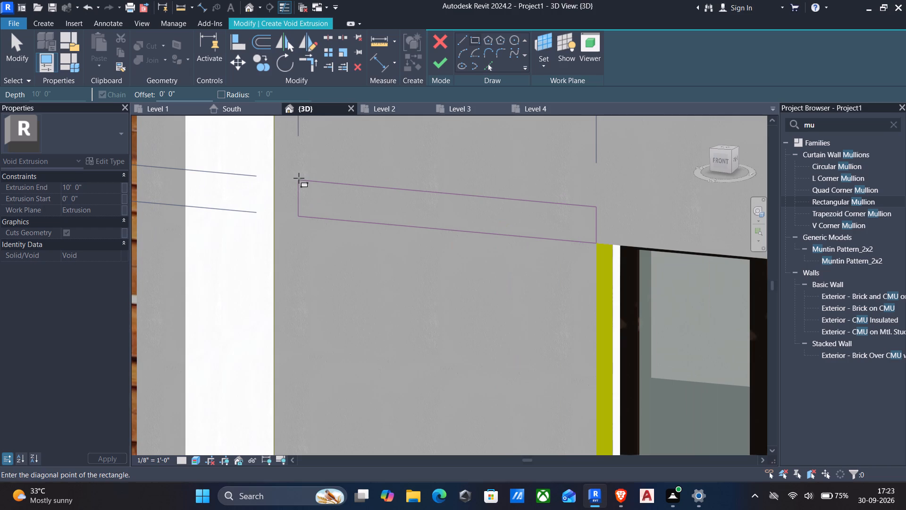
{"action": "left_click", "coordinate": [276, 178]}
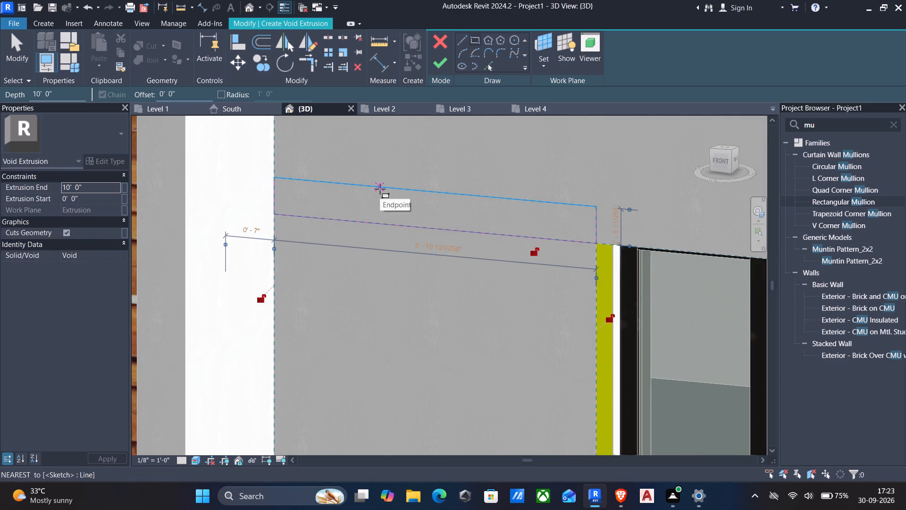
{"action": "key", "text": "Escape"}
{"action": "key", "text": "Escape"}
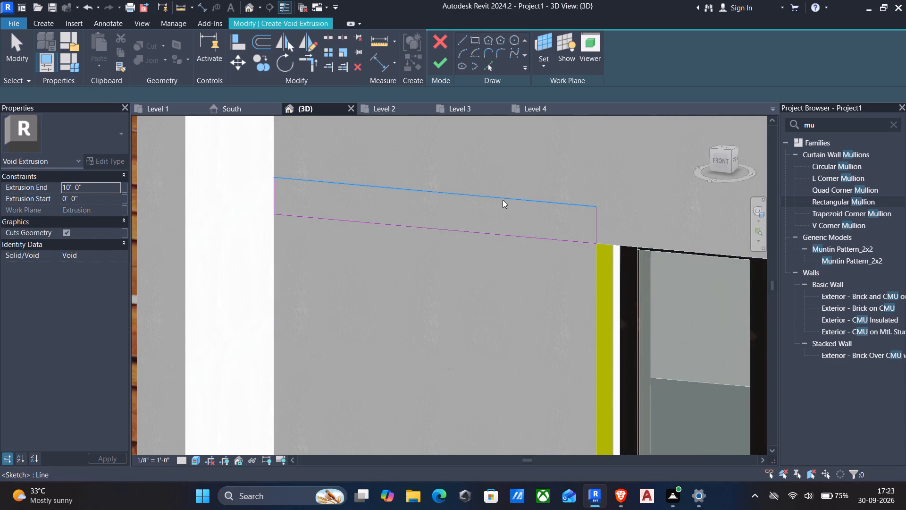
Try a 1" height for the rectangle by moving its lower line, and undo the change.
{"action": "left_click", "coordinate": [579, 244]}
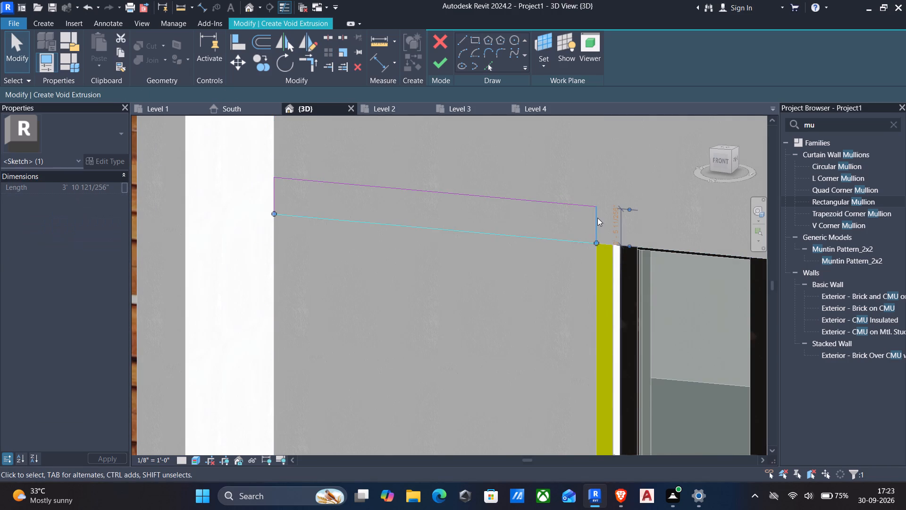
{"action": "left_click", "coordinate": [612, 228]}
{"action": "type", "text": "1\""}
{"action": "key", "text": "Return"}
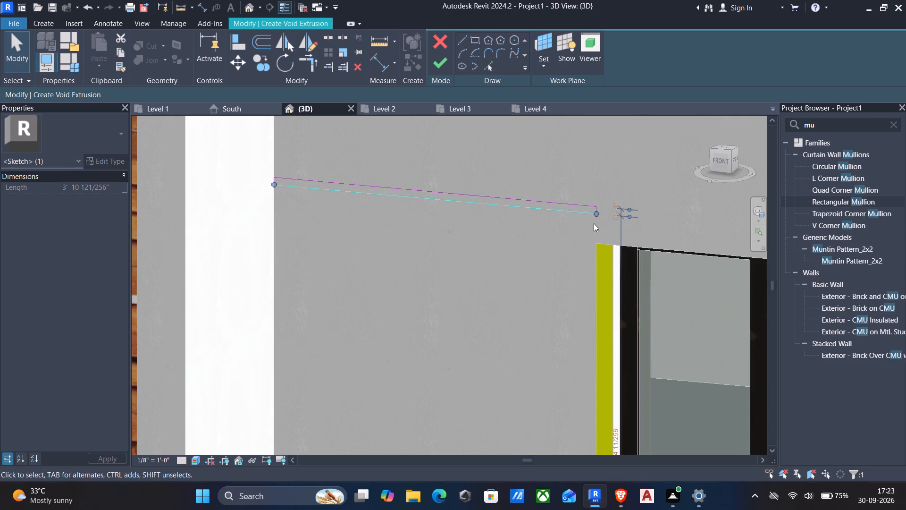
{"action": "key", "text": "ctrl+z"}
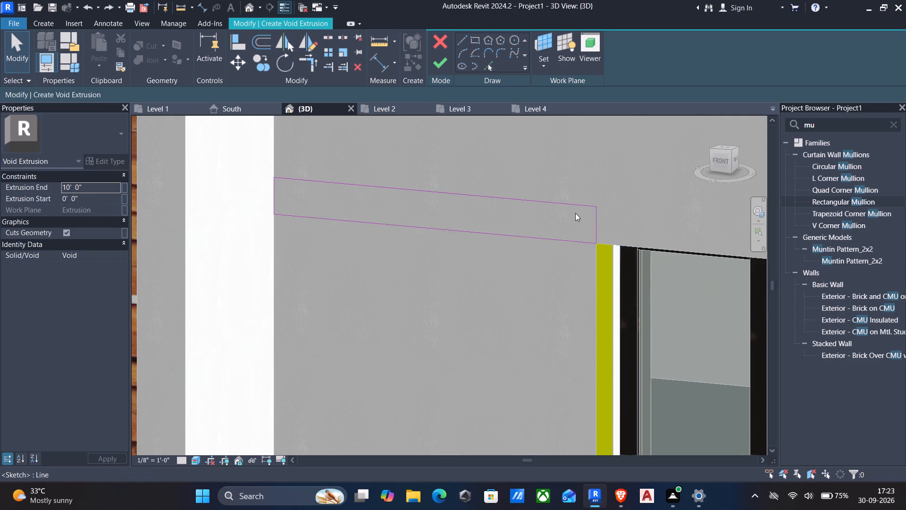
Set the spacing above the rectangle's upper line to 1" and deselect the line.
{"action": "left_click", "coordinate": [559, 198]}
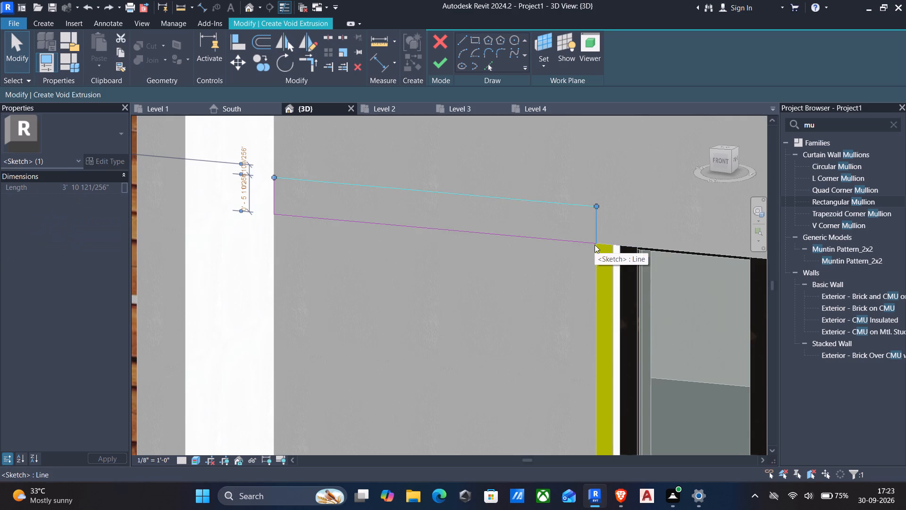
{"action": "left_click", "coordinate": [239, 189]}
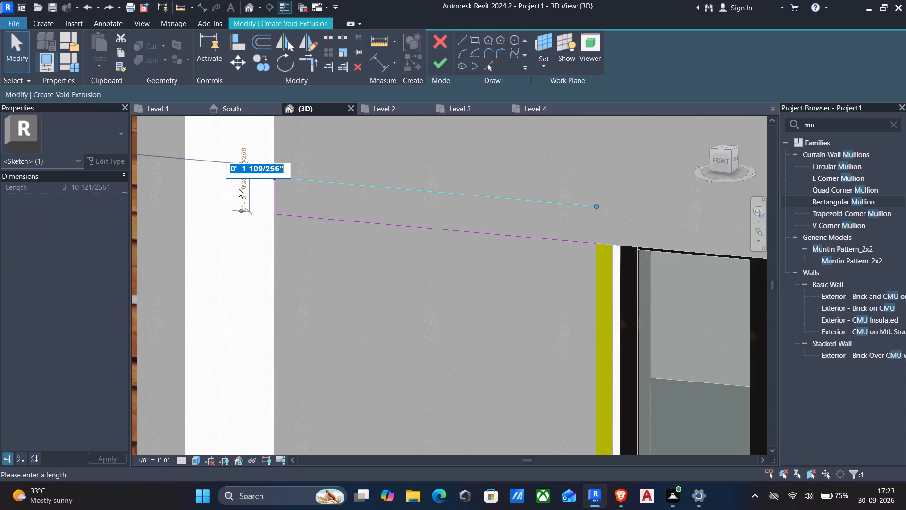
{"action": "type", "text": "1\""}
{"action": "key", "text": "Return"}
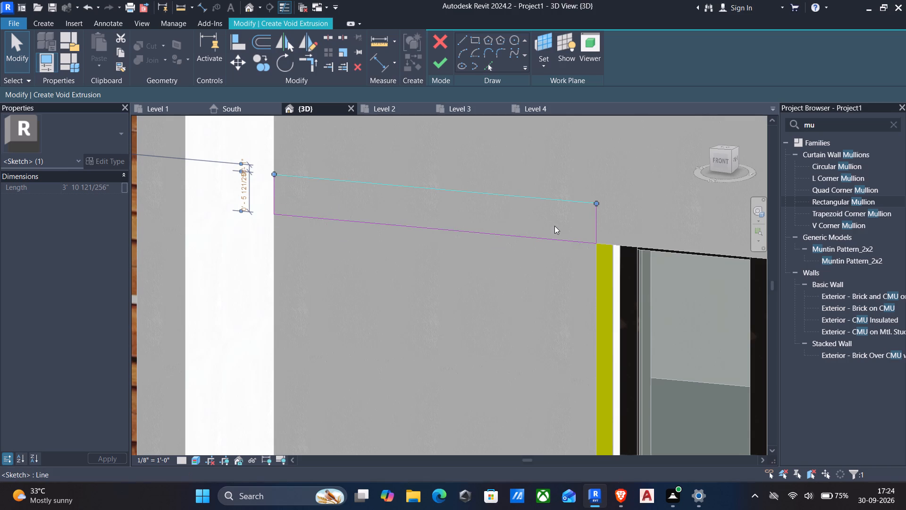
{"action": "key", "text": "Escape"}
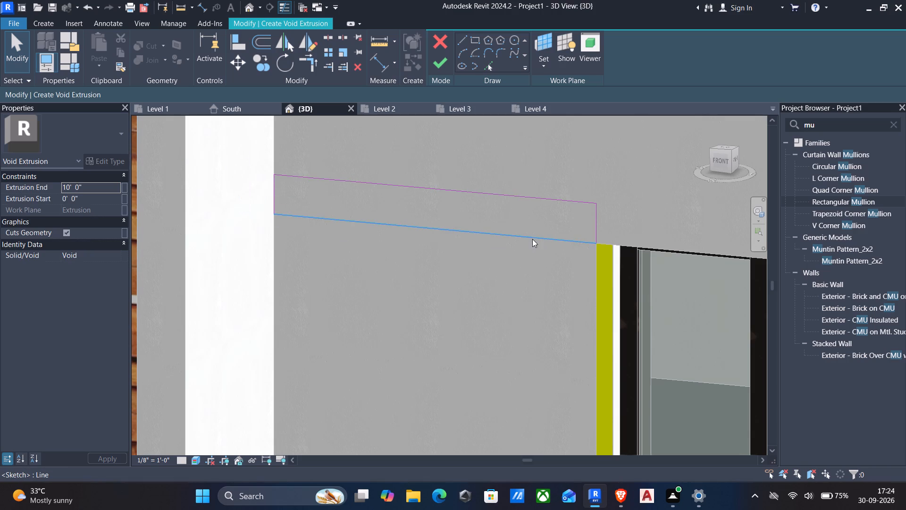
Set the rectangle's height to 0.05" by repositioning its upper line.
{"action": "left_click", "coordinate": [513, 193]}
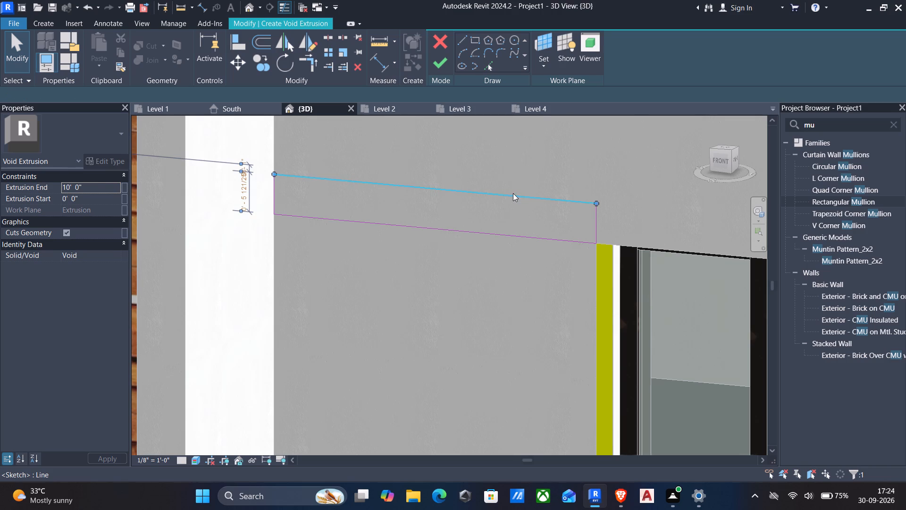
{"action": "left_click", "coordinate": [243, 194]}
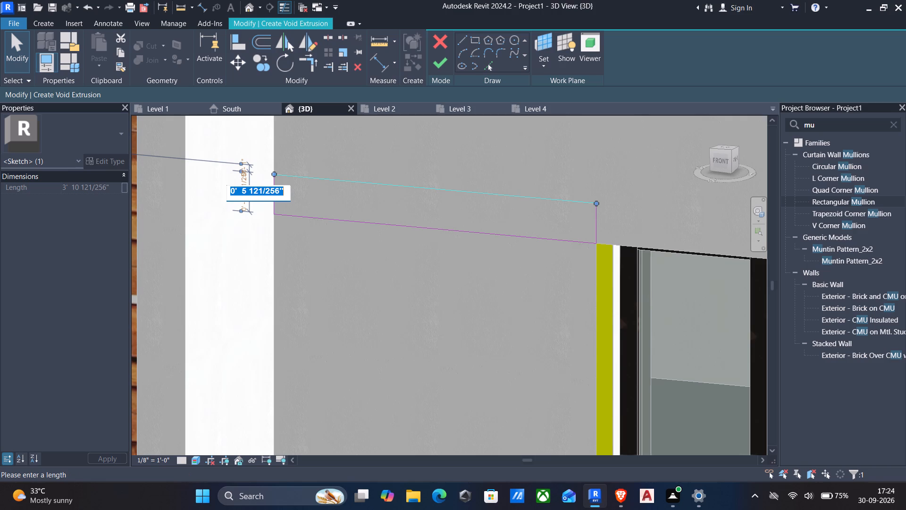
{"action": "type", "text": "0."}
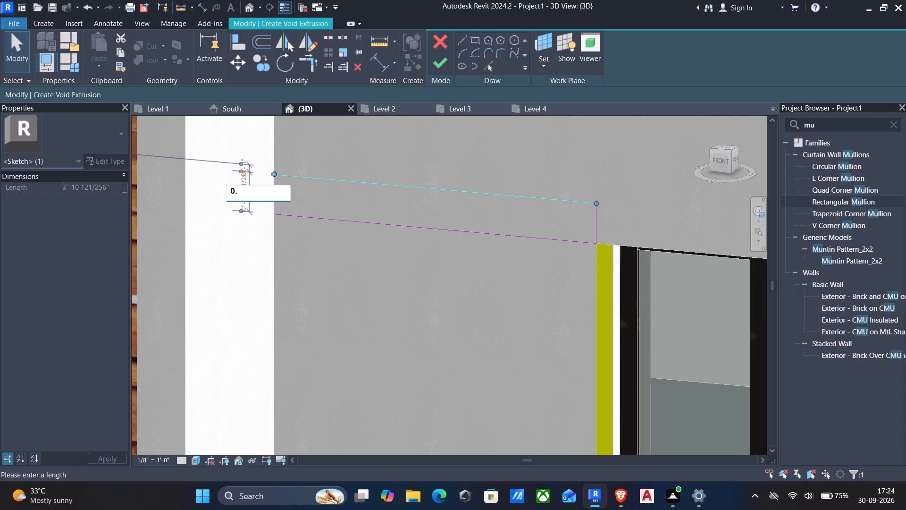
{"action": "type", "text": "05\""}
{"action": "key", "text": "Return"}
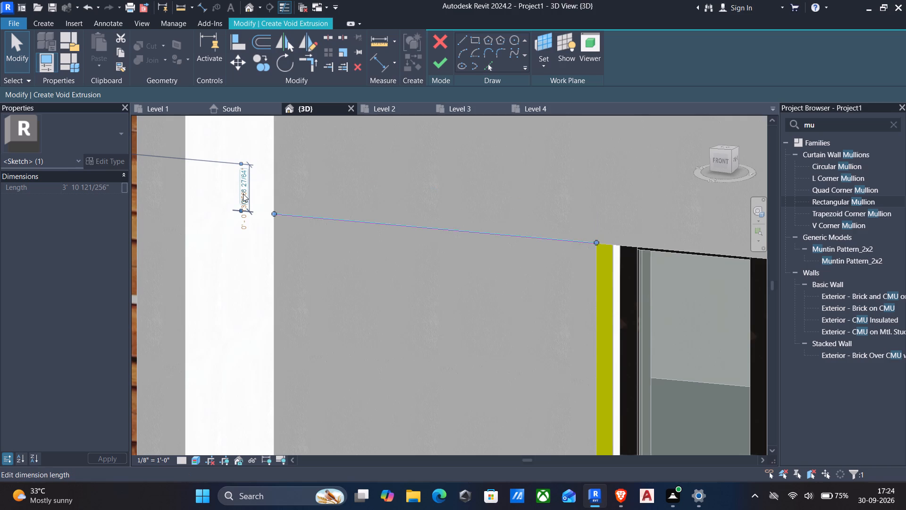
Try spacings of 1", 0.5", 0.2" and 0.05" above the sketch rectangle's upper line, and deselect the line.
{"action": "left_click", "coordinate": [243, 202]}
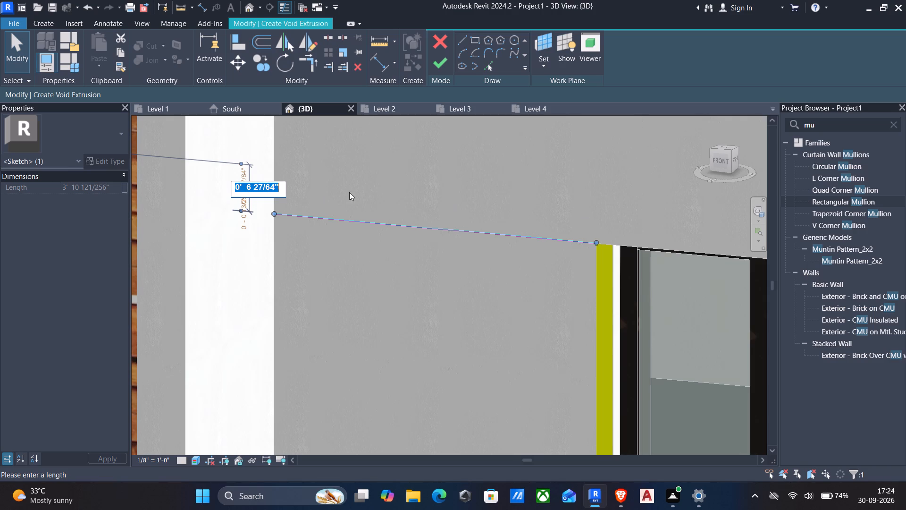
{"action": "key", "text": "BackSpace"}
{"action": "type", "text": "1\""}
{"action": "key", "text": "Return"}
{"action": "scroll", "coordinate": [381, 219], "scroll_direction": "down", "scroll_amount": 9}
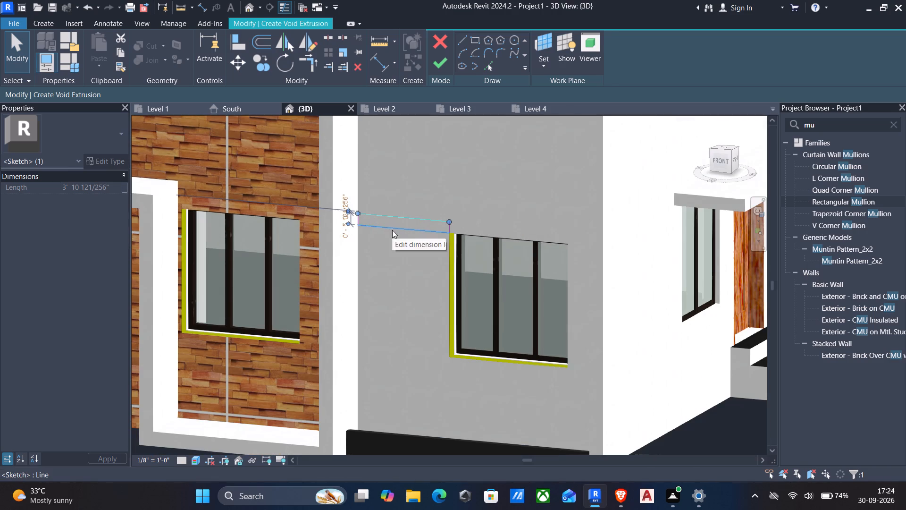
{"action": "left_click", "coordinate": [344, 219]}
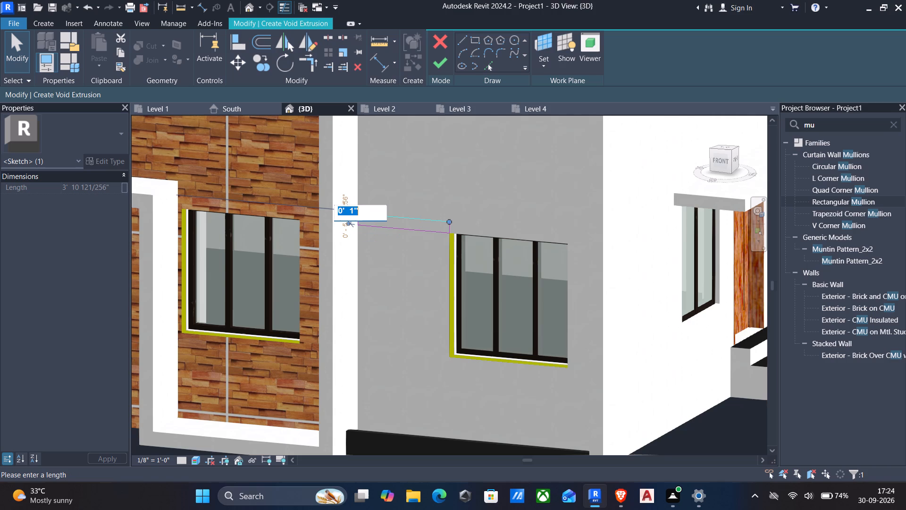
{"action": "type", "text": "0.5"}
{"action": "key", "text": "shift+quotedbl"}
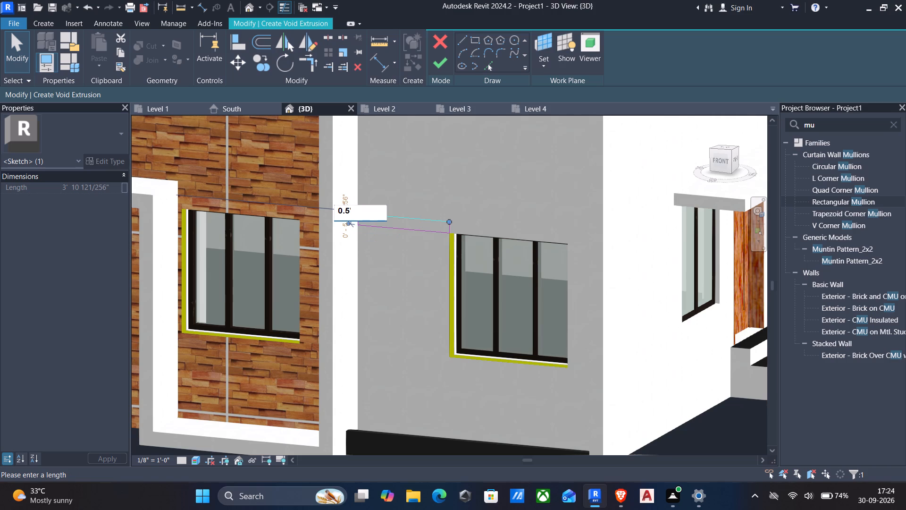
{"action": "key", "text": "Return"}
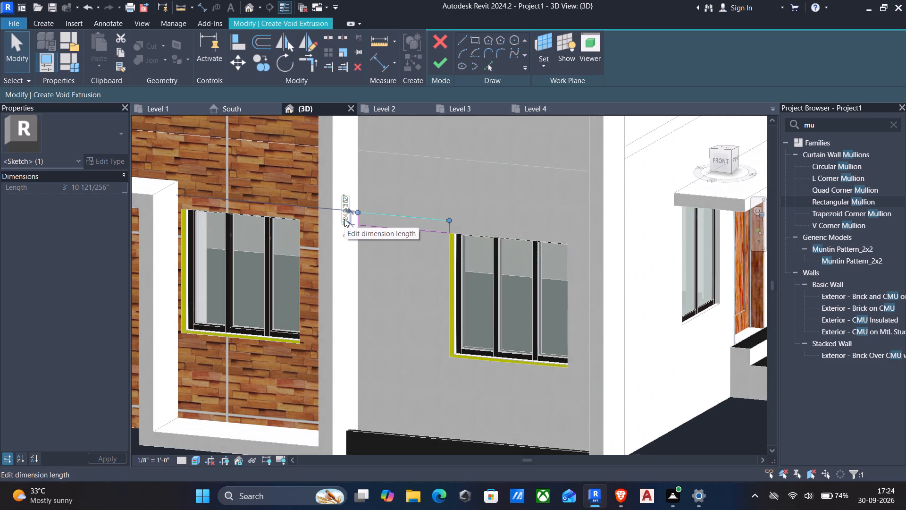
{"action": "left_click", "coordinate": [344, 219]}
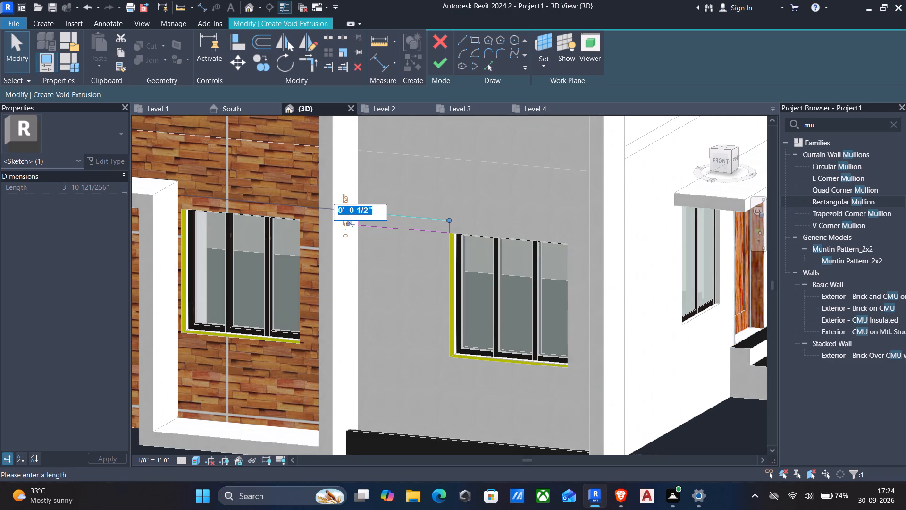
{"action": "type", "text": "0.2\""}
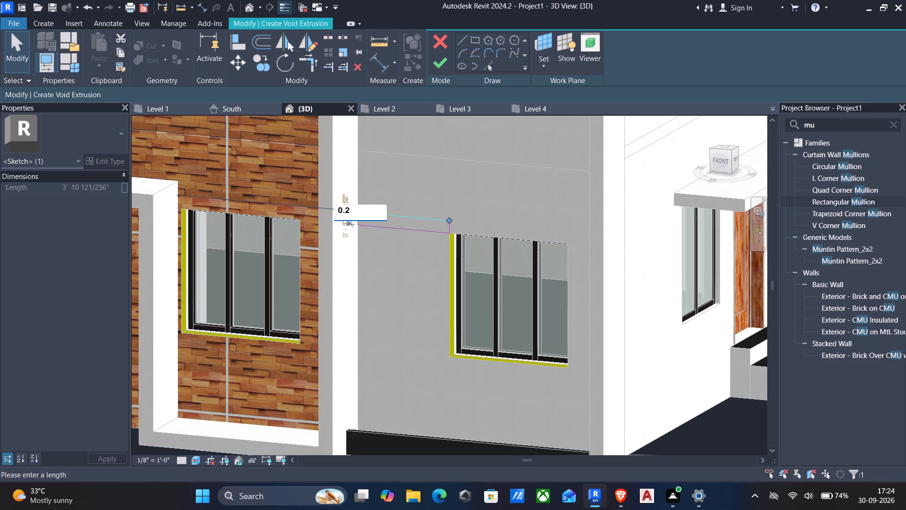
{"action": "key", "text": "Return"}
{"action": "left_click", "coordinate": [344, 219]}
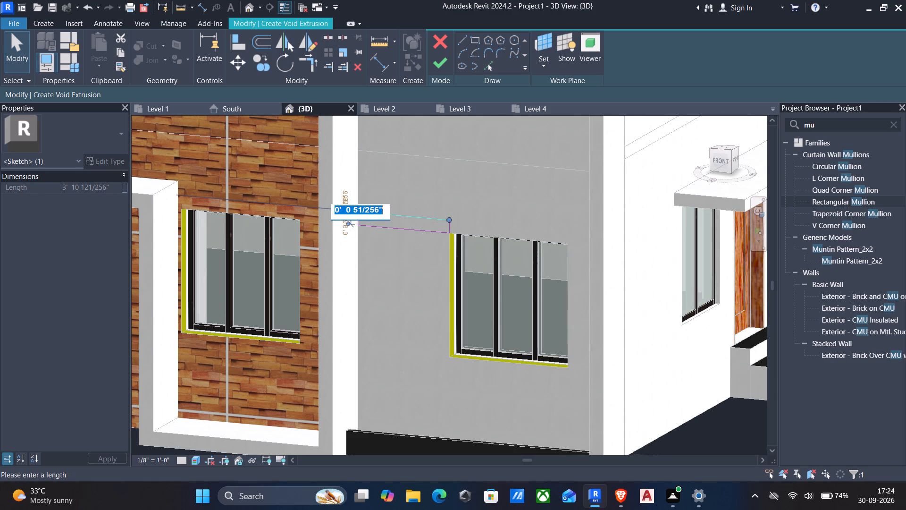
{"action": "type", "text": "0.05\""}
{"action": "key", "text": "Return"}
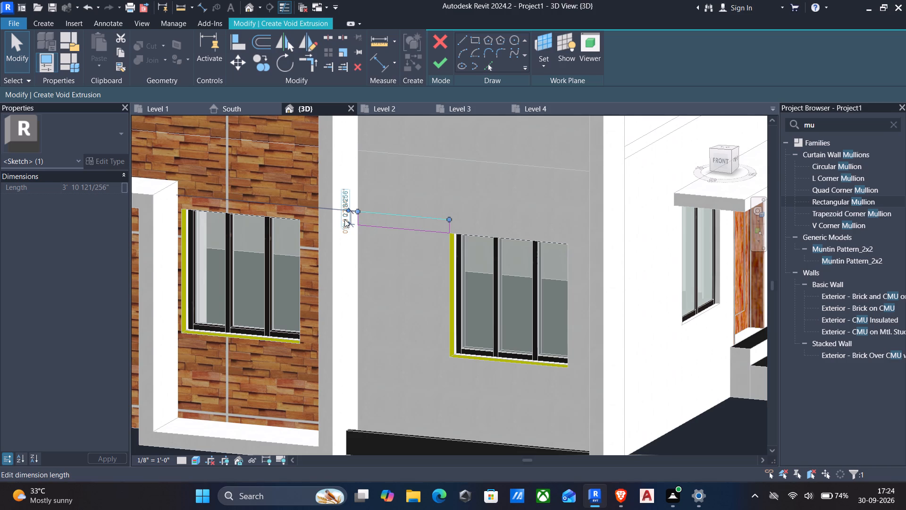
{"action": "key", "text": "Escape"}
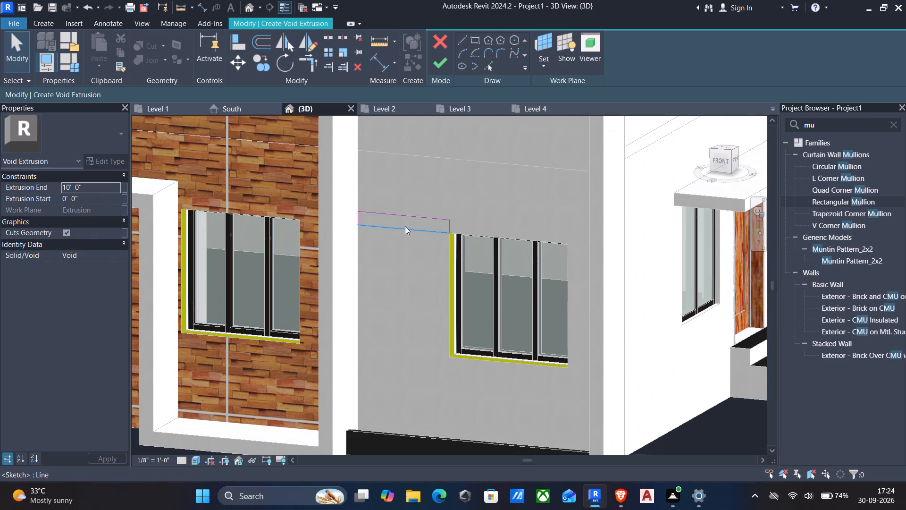
Nudge the rectangle's upper line down until only a thin strip remains beside the window's upper corner, and finish the void sketch.
{"action": "left_click", "coordinate": [397, 217]}
{"action": "key", "text": "Down"}
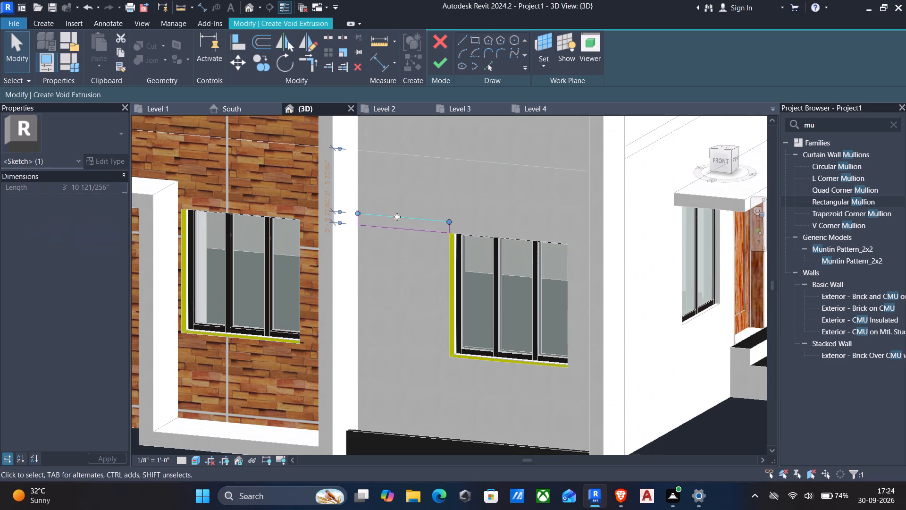
{"action": "key", "text": "Down"}
{"action": "key", "text": "Down"}
{"action": "key", "text": "Down"}
{"action": "scroll", "coordinate": [406, 267], "scroll_direction": "up", "scroll_amount": 4}
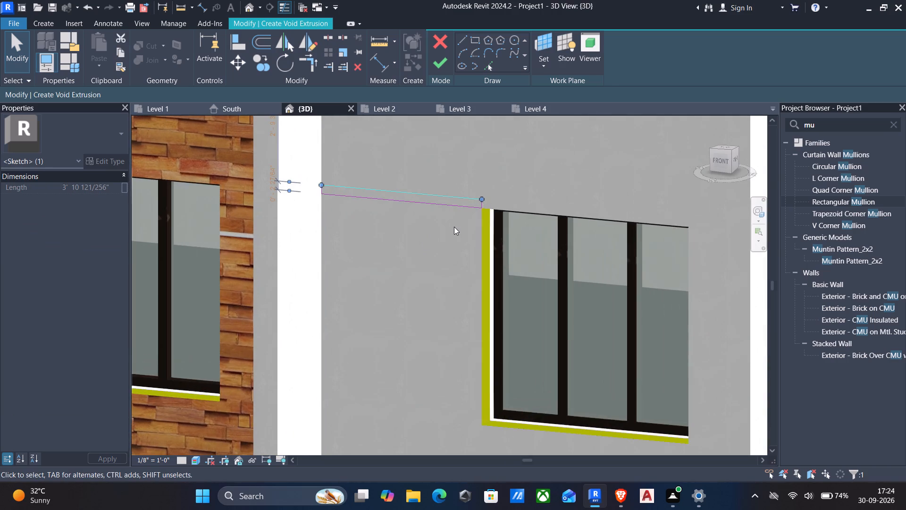
{"action": "scroll", "coordinate": [454, 227], "scroll_direction": "up", "scroll_amount": 4}
{"action": "key", "text": "Down"}
{"action": "key", "text": "Down"}
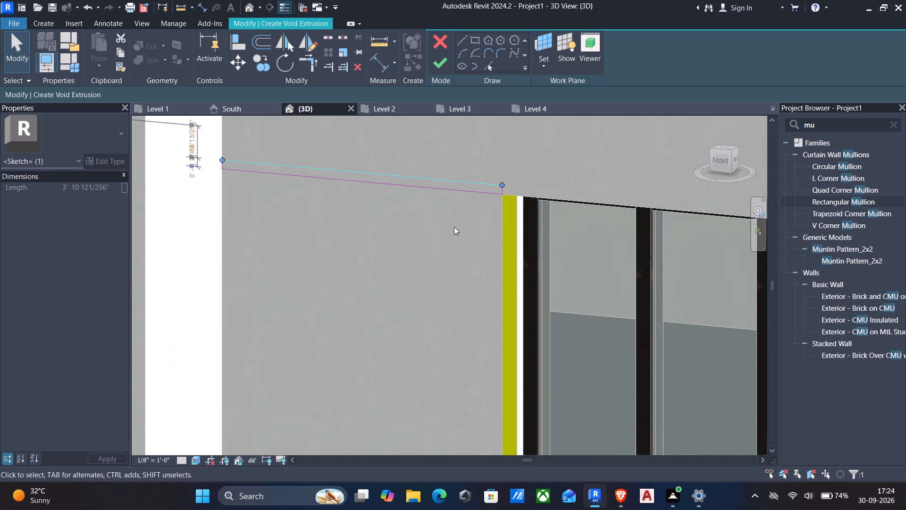
{"action": "scroll", "coordinate": [454, 227], "scroll_direction": "up", "scroll_amount": 4}
{"action": "scroll", "coordinate": [454, 227], "scroll_direction": "down", "scroll_amount": 12}
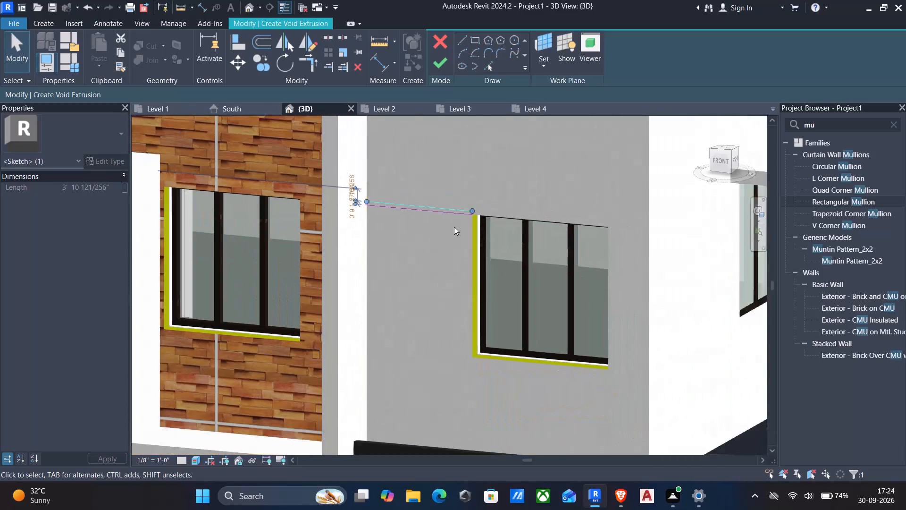
{"action": "key", "text": "Down"}
{"action": "key", "text": "Up"}
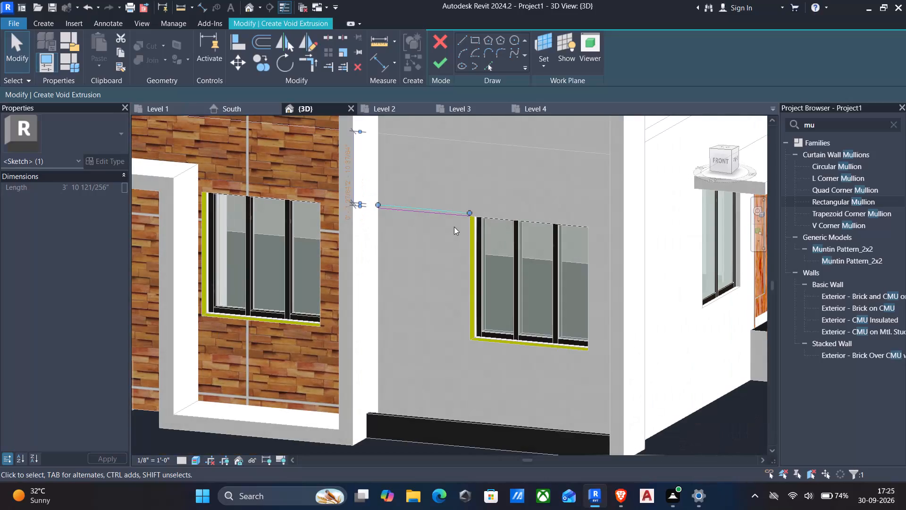
{"action": "left_click", "coordinate": [437, 60]}
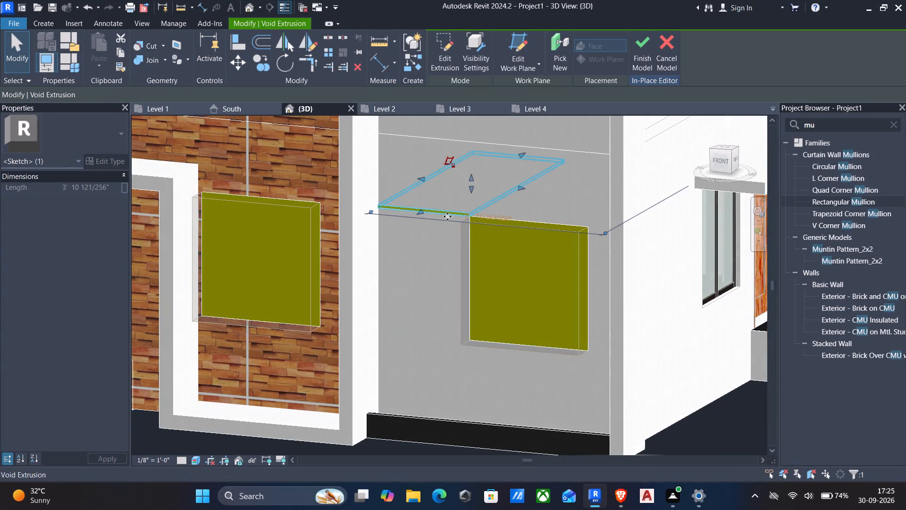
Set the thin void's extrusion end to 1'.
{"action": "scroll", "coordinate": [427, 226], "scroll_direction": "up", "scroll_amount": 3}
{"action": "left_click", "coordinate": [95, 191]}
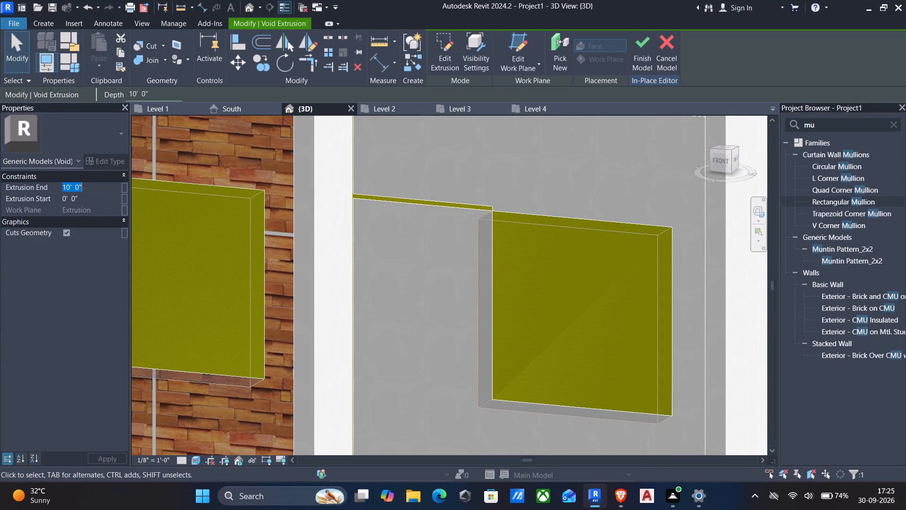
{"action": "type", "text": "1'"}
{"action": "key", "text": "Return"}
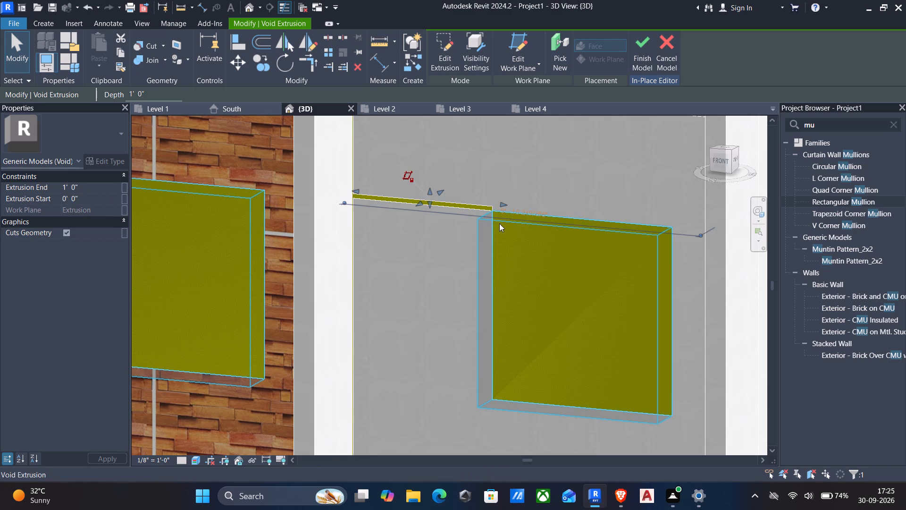
Set the thin void's extrusion end to 3" and deselect it.
{"action": "left_click", "coordinate": [110, 182]}
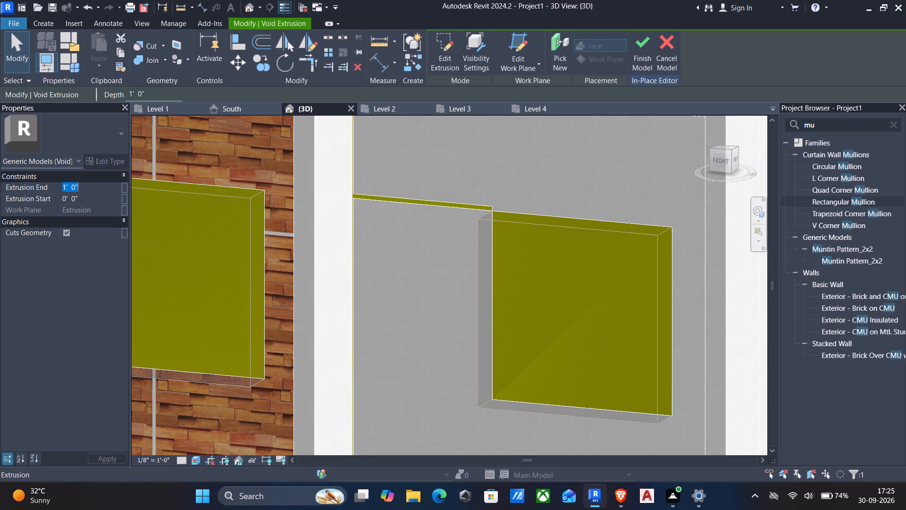
{"action": "type", "text": "3\""}
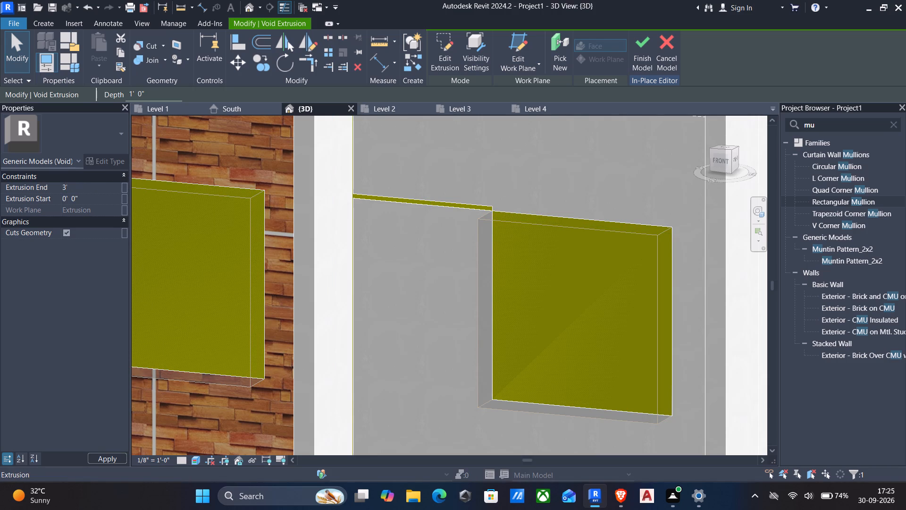
{"action": "key", "text": "Return"}
{"action": "scroll", "coordinate": [469, 218], "scroll_direction": "down", "scroll_amount": 2}
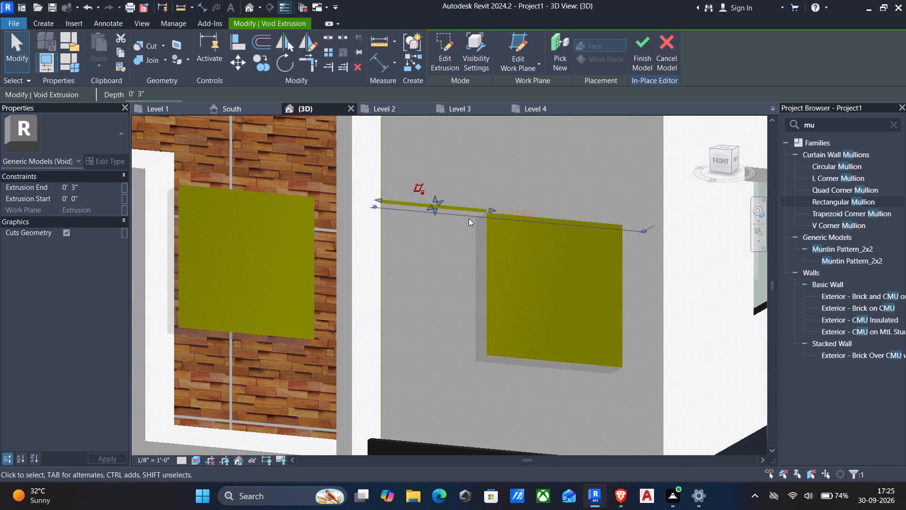
{"action": "scroll", "coordinate": [469, 218], "scroll_direction": "down", "scroll_amount": 1}
{"action": "key", "text": "Escape"}
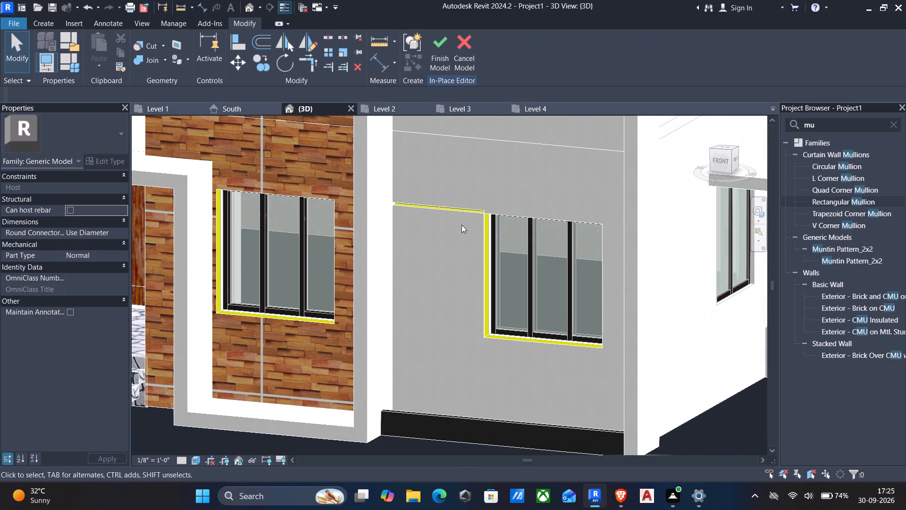
Examine the thin groove and the window voids on the front facade, and the brick wall's edge from the porch side.
{"action": "scroll", "coordinate": [439, 206], "scroll_direction": "down", "scroll_amount": 5}
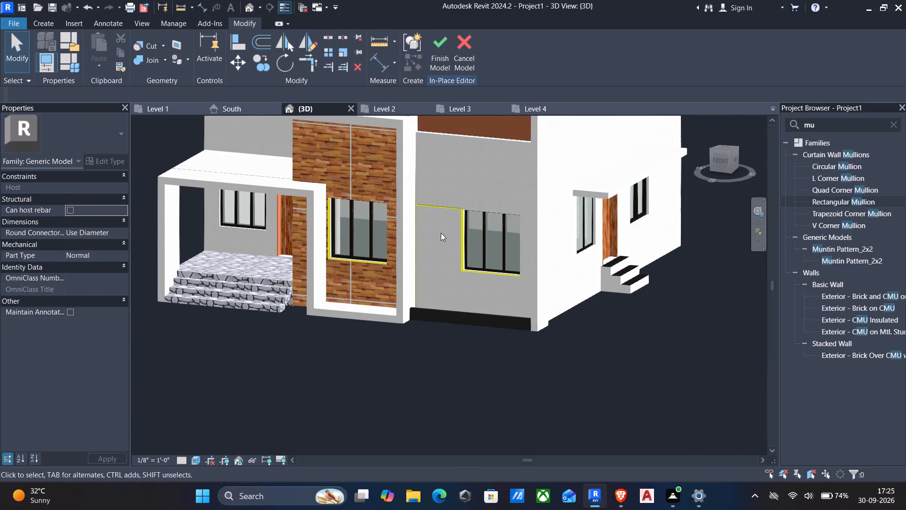
{"action": "scroll", "coordinate": [434, 205], "scroll_direction": "up", "scroll_amount": 3}
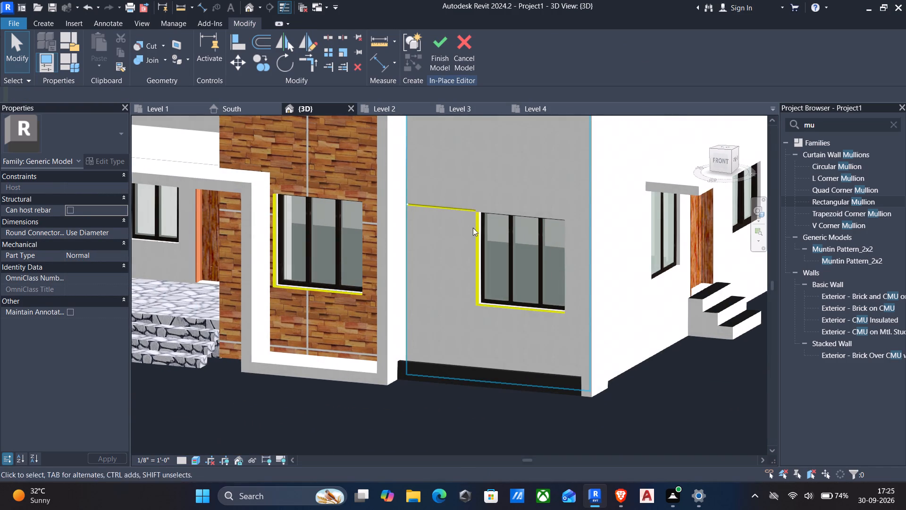
{"action": "scroll", "coordinate": [460, 212], "scroll_direction": "up", "scroll_amount": 5}
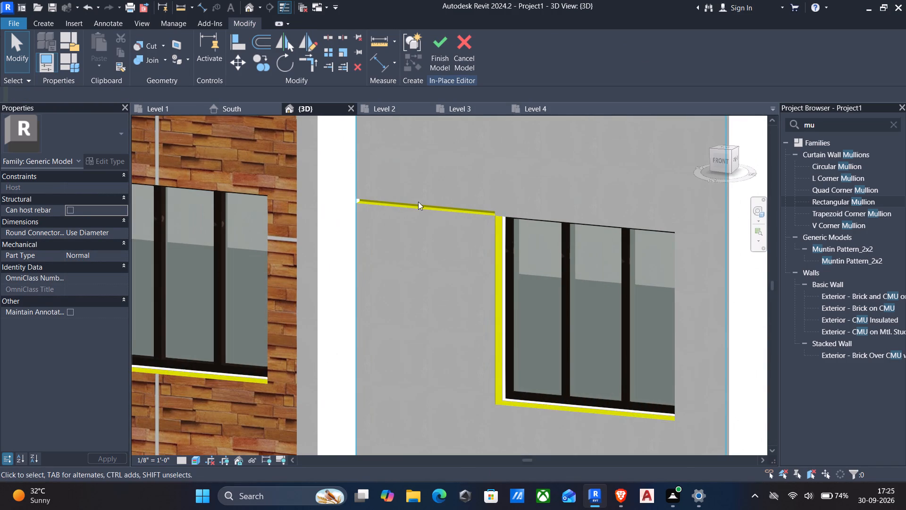
{"action": "left_click", "coordinate": [406, 206]}
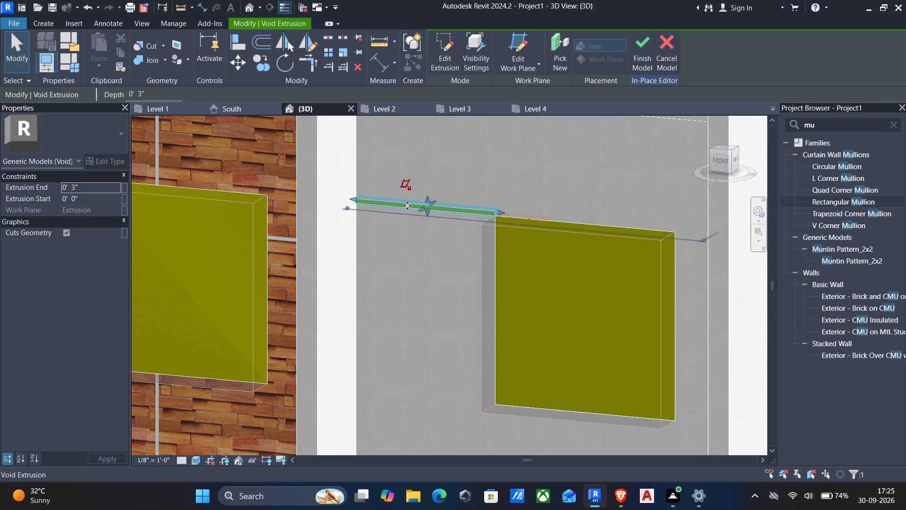
{"action": "scroll", "coordinate": [434, 211], "scroll_direction": "down", "scroll_amount": 6}
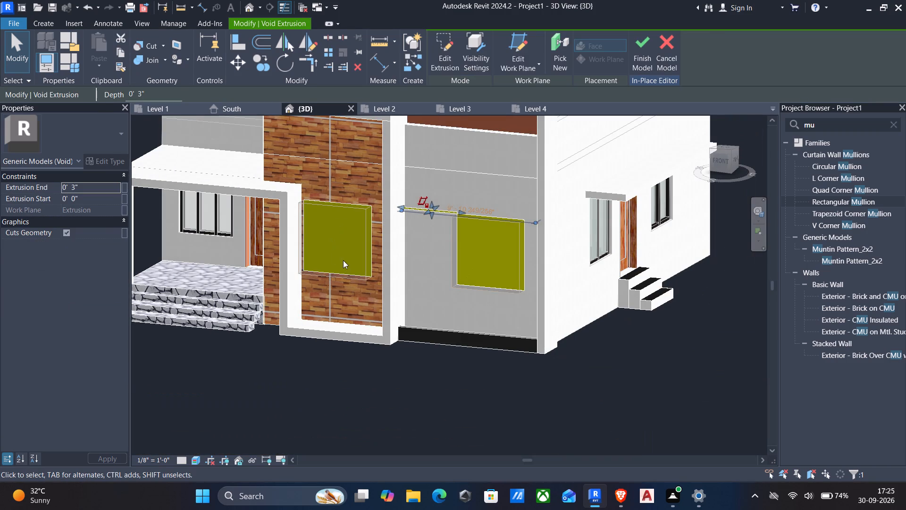
{"action": "key", "text": "Escape"}
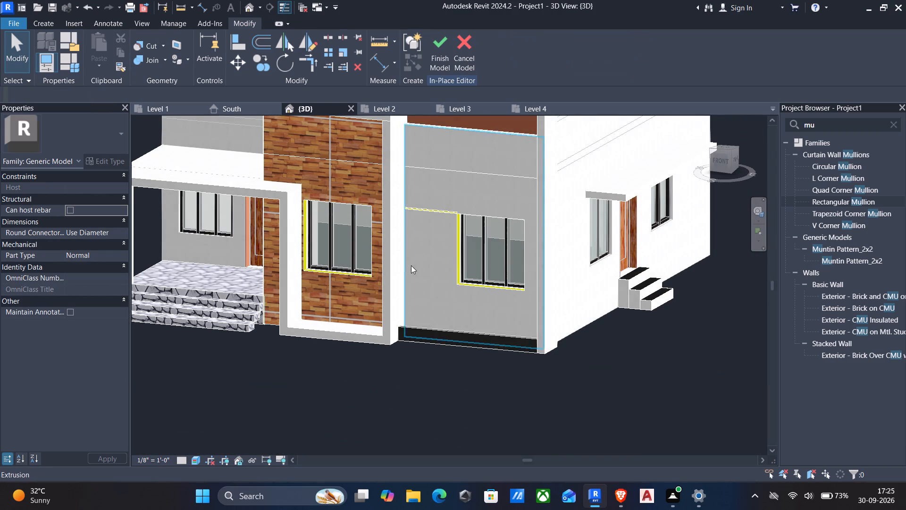
{"action": "left_click", "coordinate": [414, 209]}
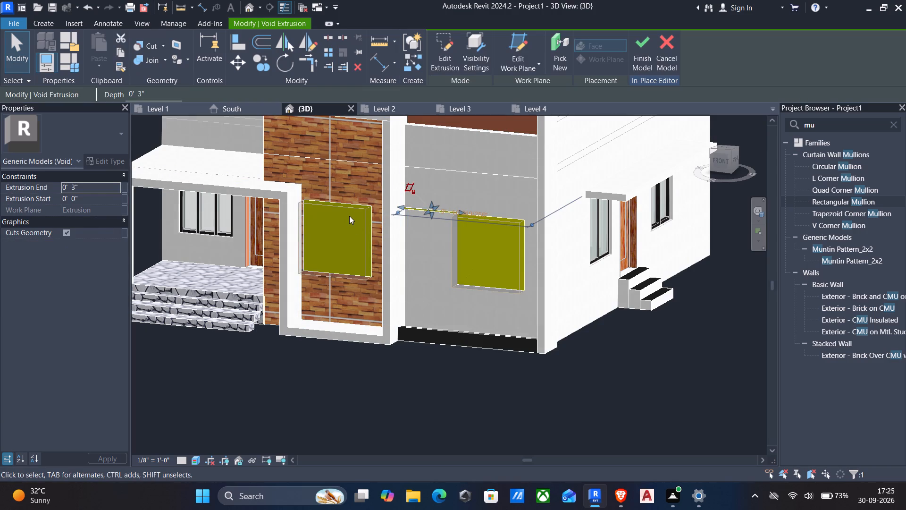
{"action": "left_click", "coordinate": [349, 214]}
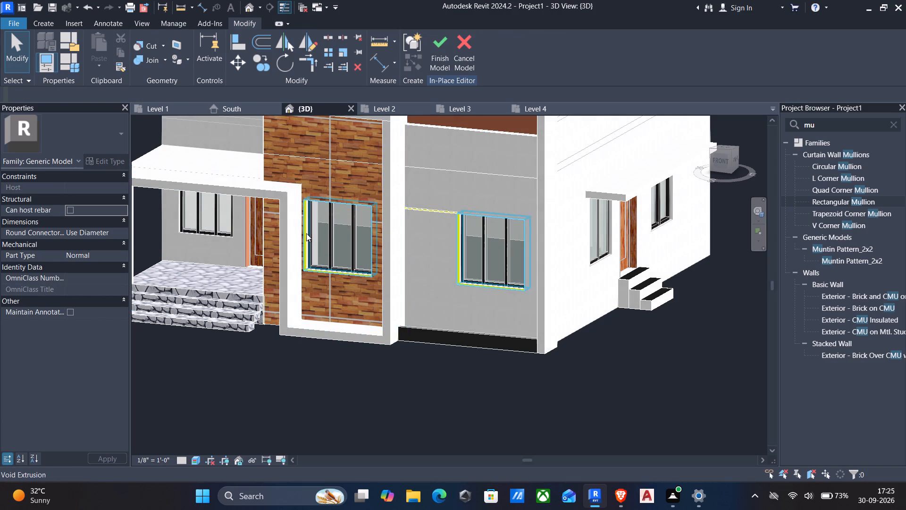
{"action": "scroll", "coordinate": [307, 233], "scroll_direction": "up", "scroll_amount": 7}
{"action": "scroll", "coordinate": [303, 232], "scroll_direction": "down", "scroll_amount": 5}
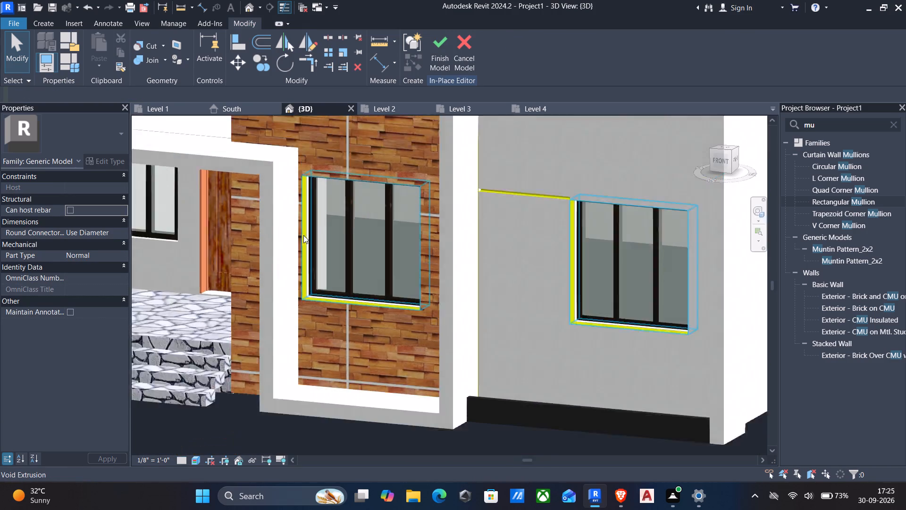
{"action": "scroll", "coordinate": [303, 235], "scroll_direction": "down", "scroll_amount": 1}
{"action": "middle_click_drag", "start_coordinate": [312, 244], "coordinate": [449, 226], "text": "shift"}
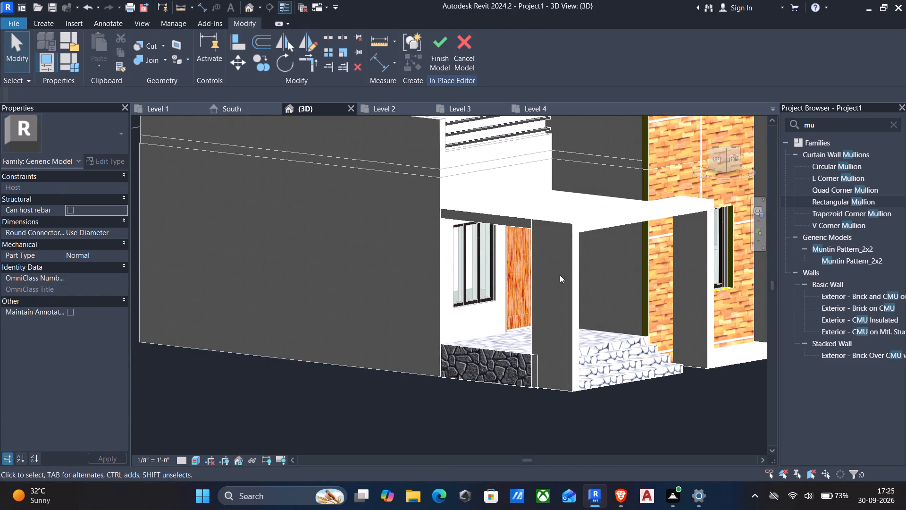
{"action": "scroll", "coordinate": [655, 281], "scroll_direction": "up", "scroll_amount": 8}
{"action": "left_click", "coordinate": [630, 277]}
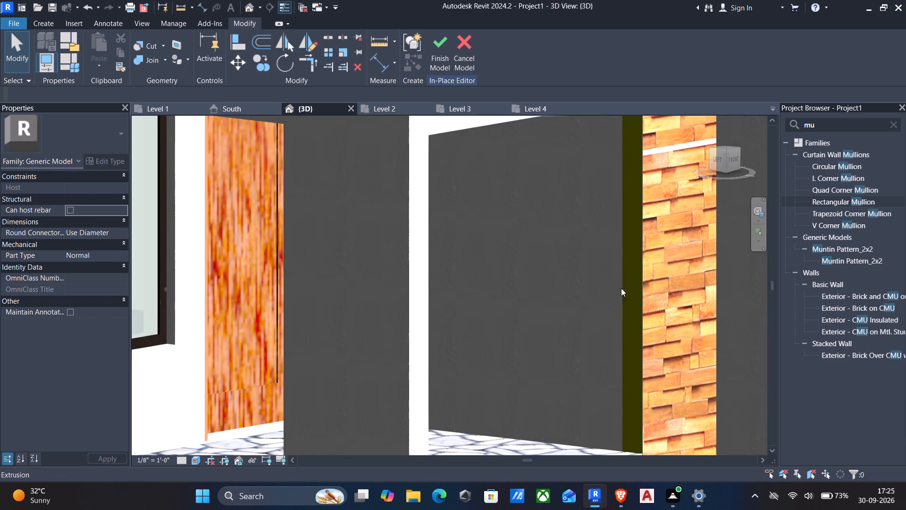
Finish the in-place void model.
{"action": "left_click", "coordinate": [440, 46]}
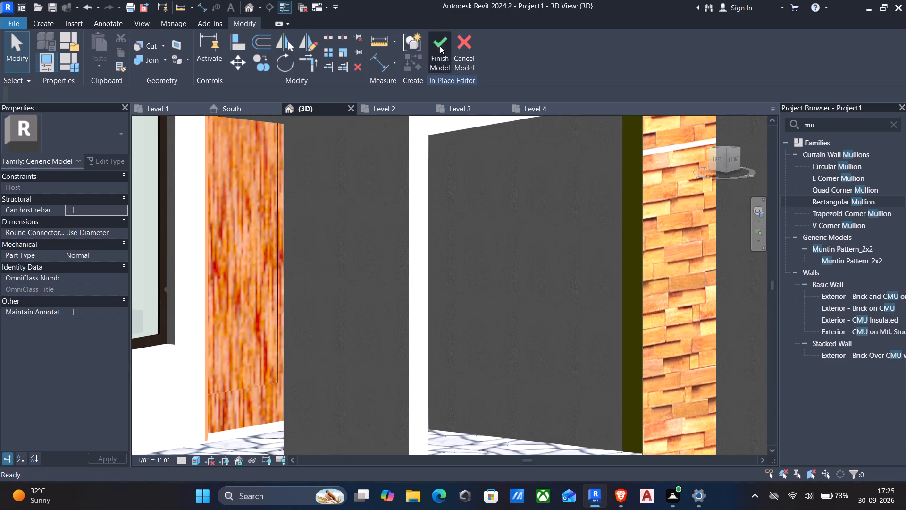
Assign the Gypsum Wall Board material to the in-place extrusion along the brick wall's porch-side edge and finish the model.
{"action": "left_click", "coordinate": [624, 212]}
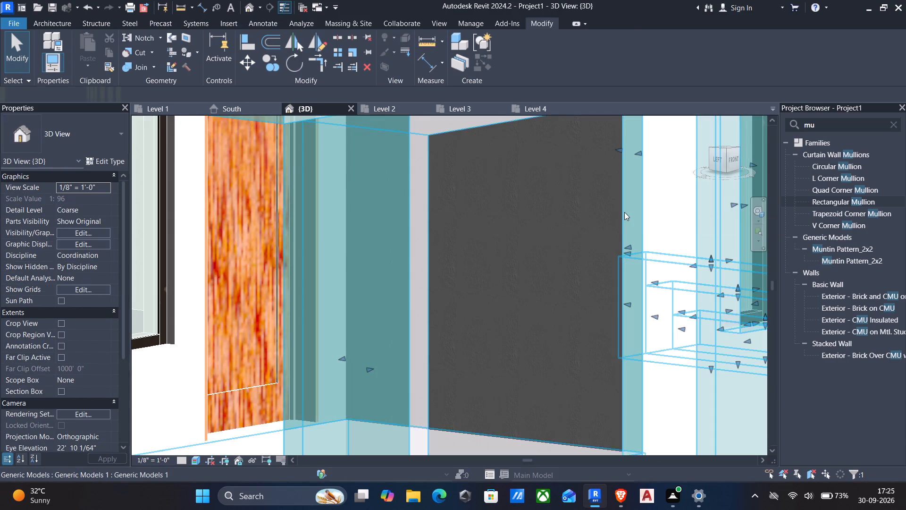
{"action": "left_click", "coordinate": [513, 58]}
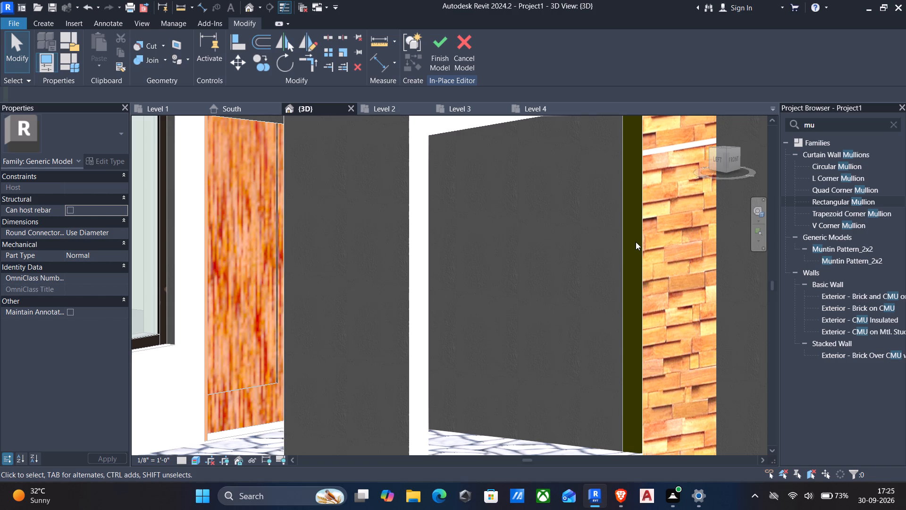
{"action": "left_click", "coordinate": [640, 241]}
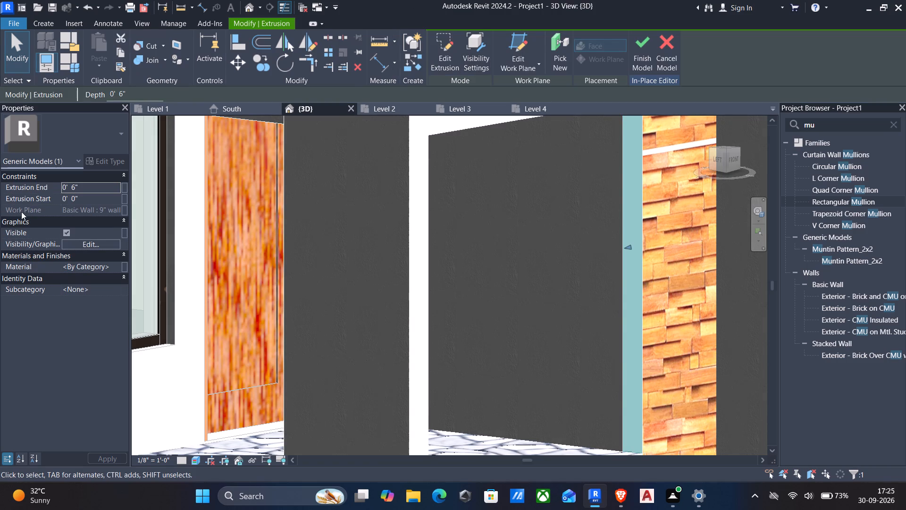
{"action": "left_click", "coordinate": [115, 268]}
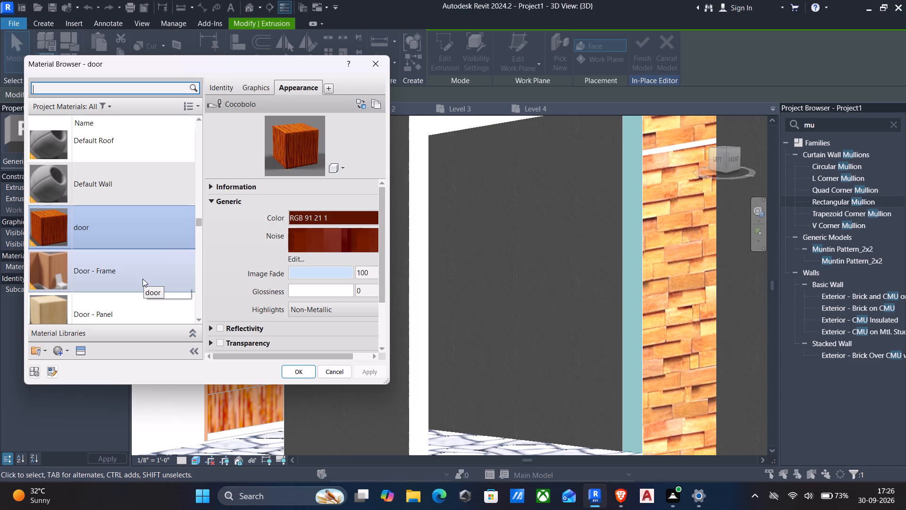
{"action": "left_click", "coordinate": [134, 83]}
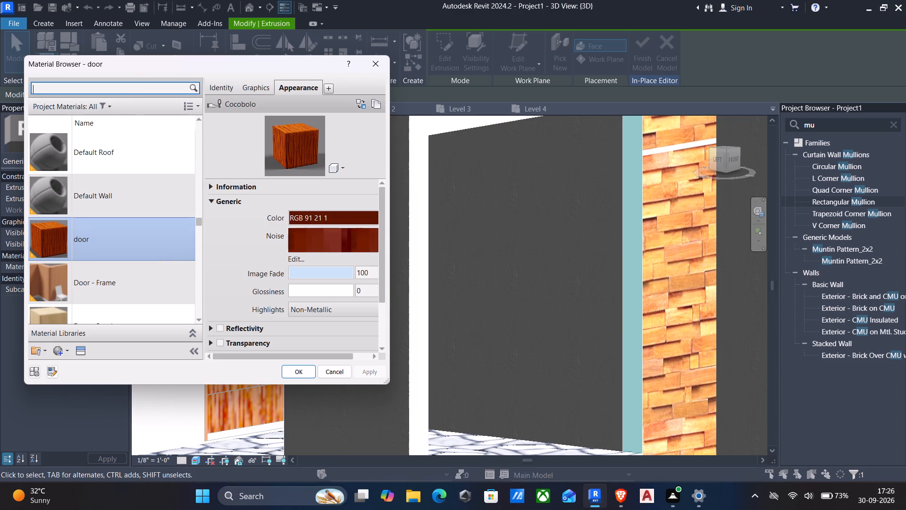
{"action": "type", "text": "gy"}
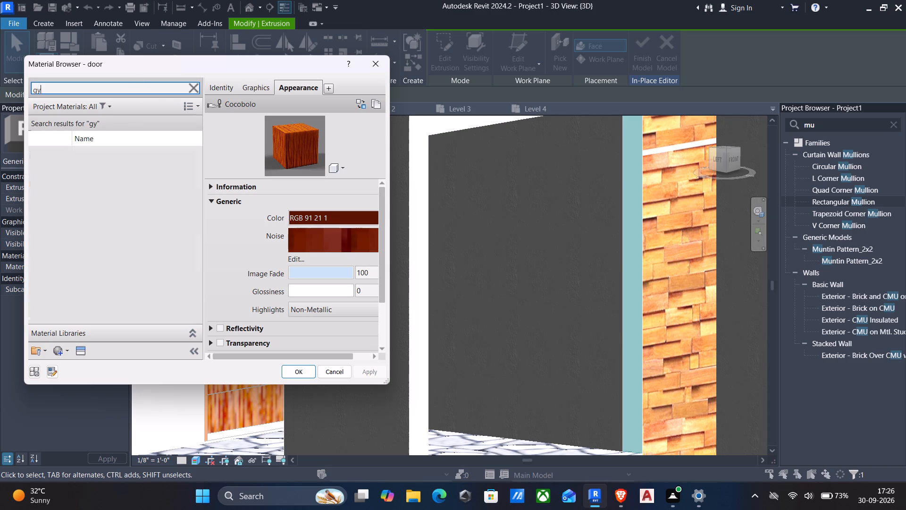
{"action": "left_click", "coordinate": [126, 162]}
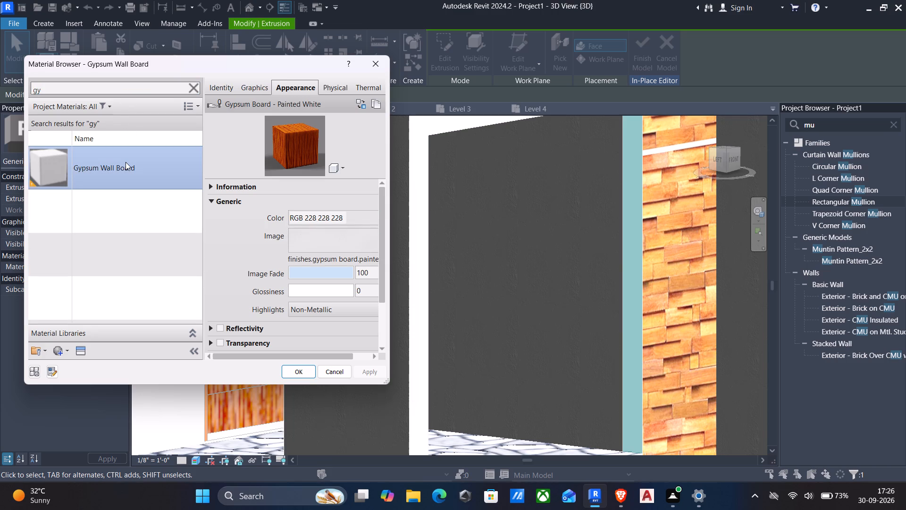
{"action": "left_click", "coordinate": [296, 375]}
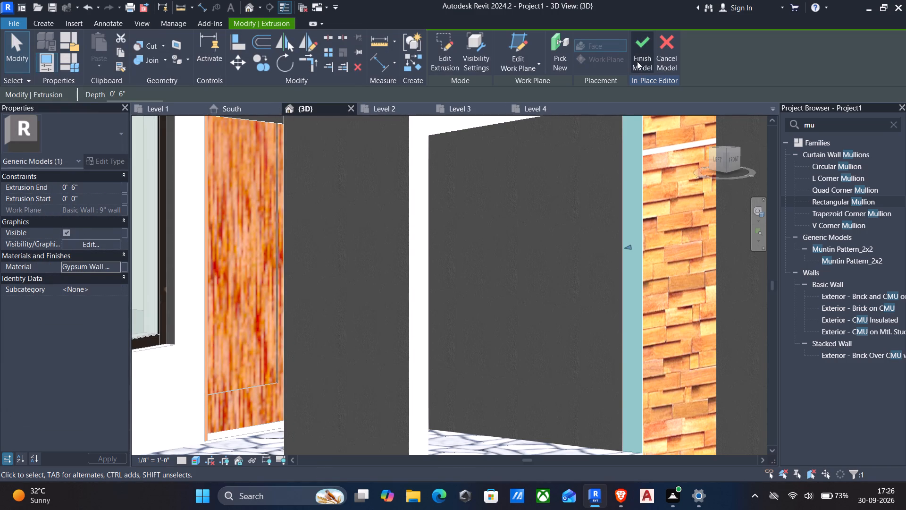
{"action": "left_click", "coordinate": [638, 46]}
{"action": "scroll", "coordinate": [596, 209], "scroll_direction": "down", "scroll_amount": 5}
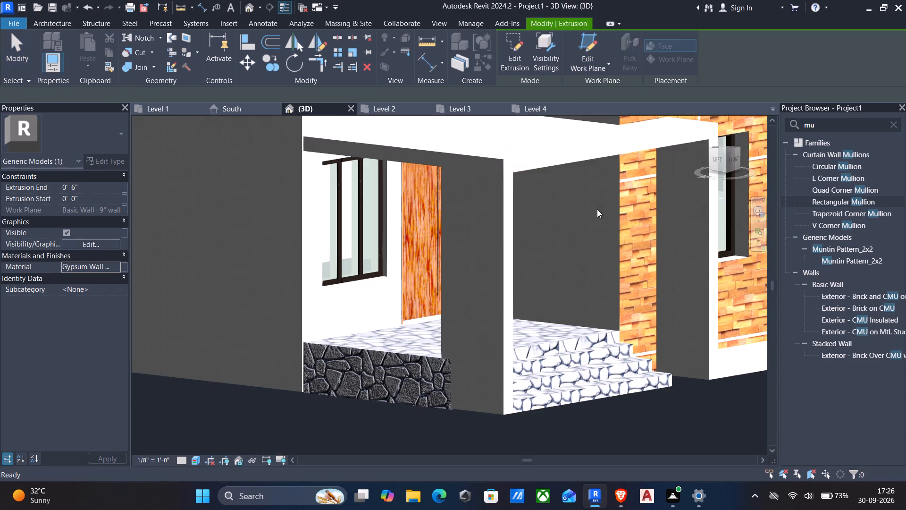
{"action": "key", "text": "Escape"}
{"action": "scroll", "coordinate": [677, 259], "scroll_direction": "down", "scroll_amount": 2}
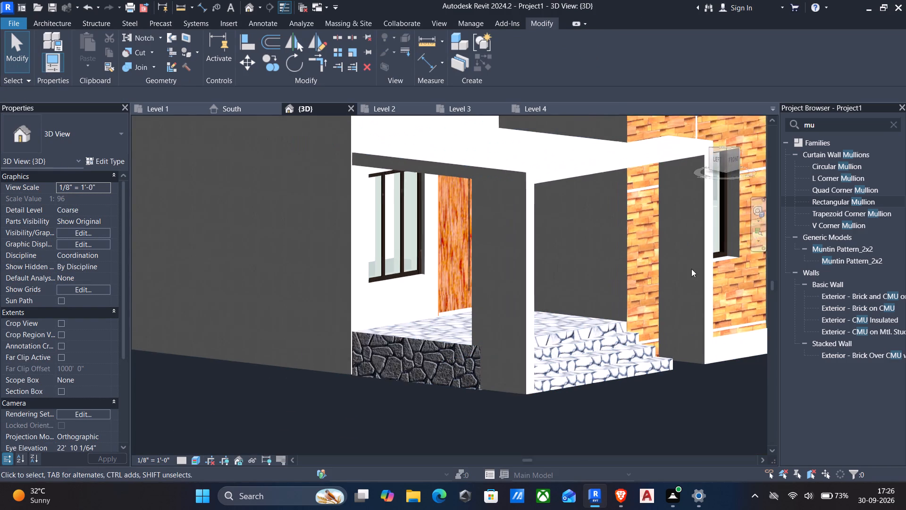
Open the in-place model containing the thin groove on the white front wall for editing.
{"action": "scroll", "coordinate": [691, 269], "scroll_direction": "down", "scroll_amount": 1}
{"action": "middle_click_drag", "start_coordinate": [708, 270], "coordinate": [627, 277], "text": "shift"}
{"action": "scroll", "coordinate": [656, 174], "scroll_direction": "up", "scroll_amount": 4}
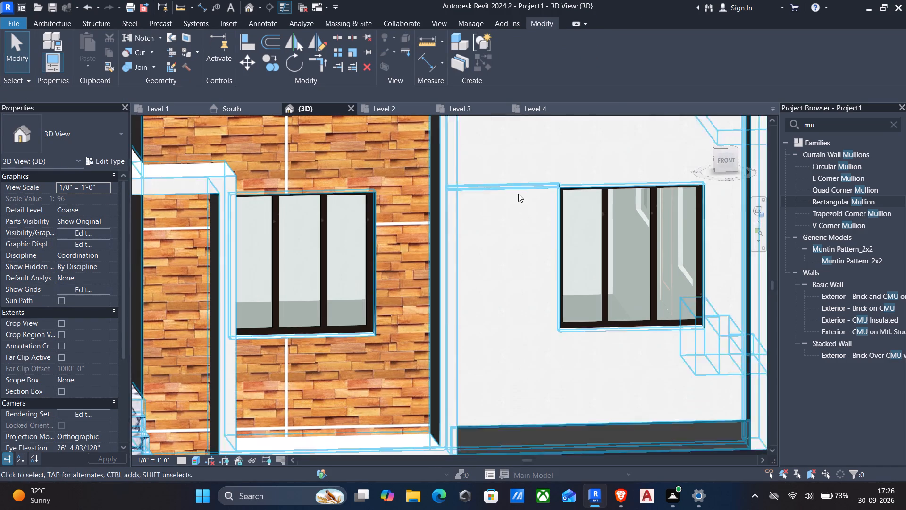
{"action": "left_click", "coordinate": [502, 186]}
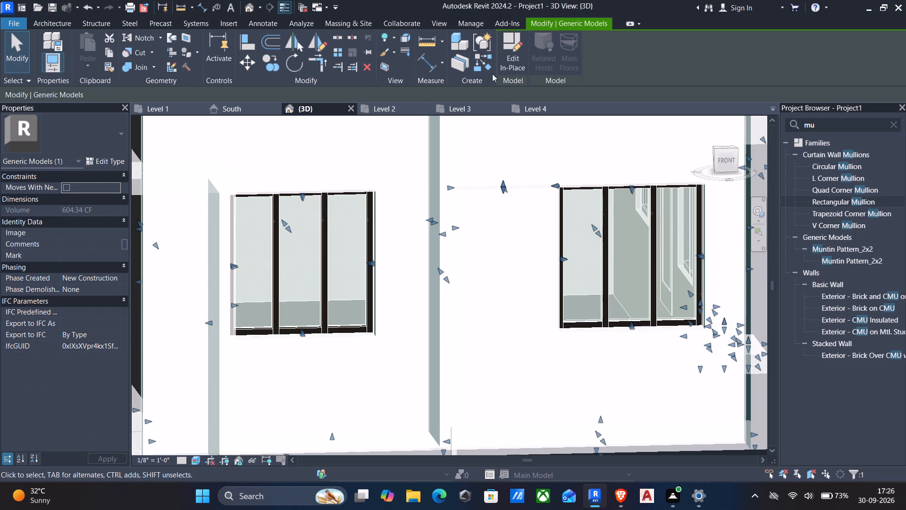
{"action": "left_click", "coordinate": [509, 56]}
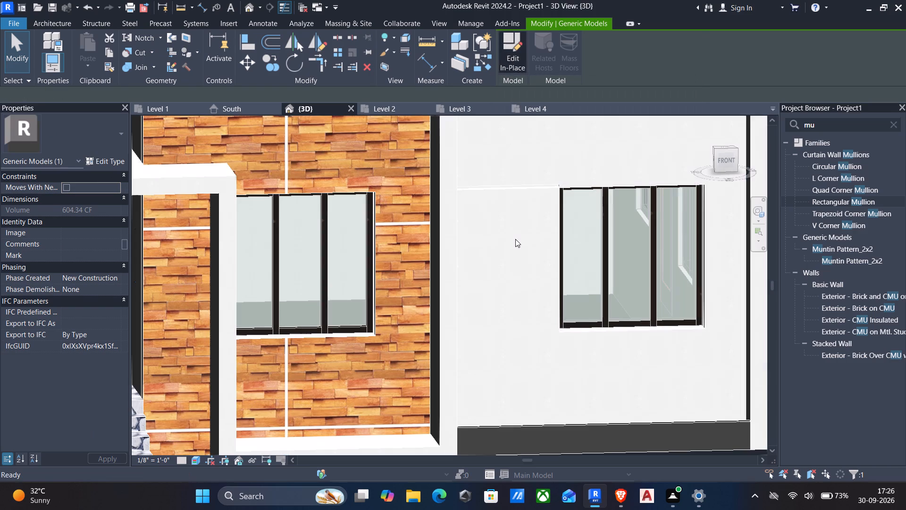
Copy the thin void between the brick wall and the window of the white wall 10" straight down, using multiple copies.
{"action": "scroll", "coordinate": [495, 187], "scroll_direction": "up", "scroll_amount": 3}
{"action": "middle_click_drag", "start_coordinate": [495, 187], "coordinate": [440, 288]}
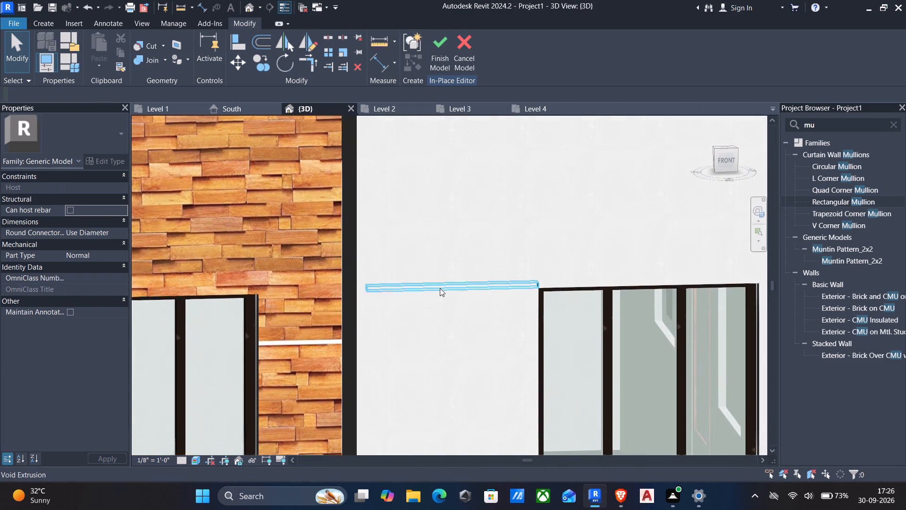
{"action": "left_click", "coordinate": [448, 288]}
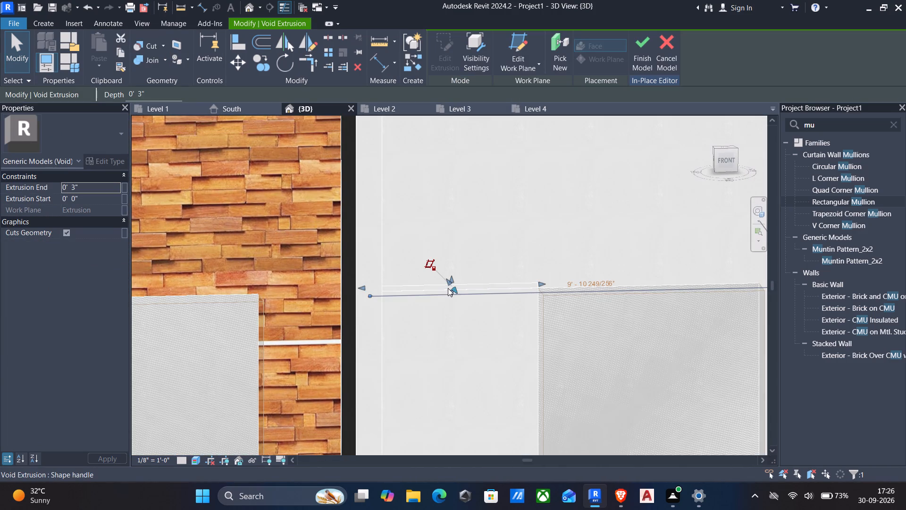
{"action": "type", "text": "co"}
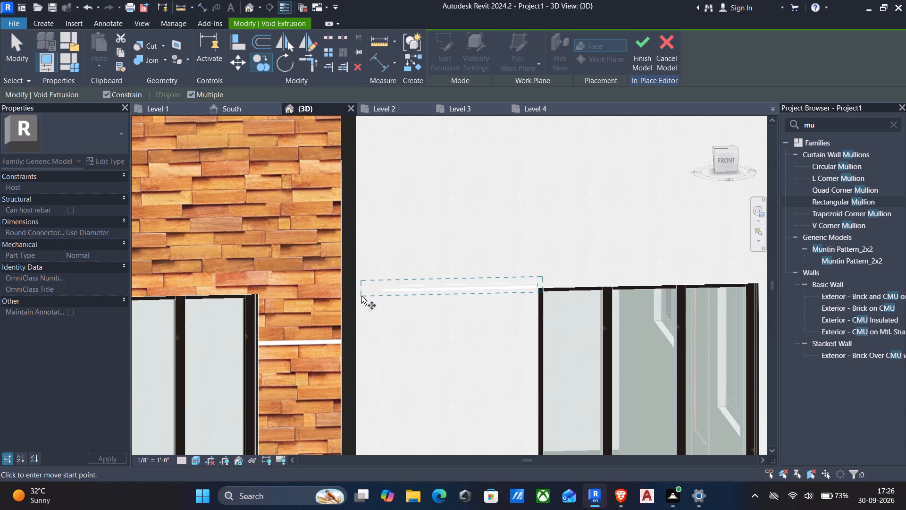
{"action": "left_click", "coordinate": [724, 161]}
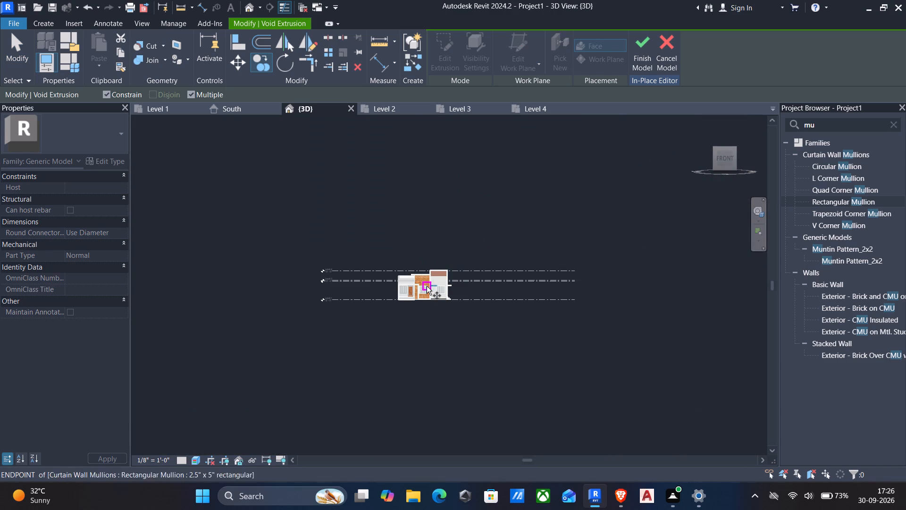
{"action": "scroll", "coordinate": [439, 281], "scroll_direction": "up", "scroll_amount": 9}
{"action": "scroll", "coordinate": [419, 316], "scroll_direction": "up", "scroll_amount": 5}
{"action": "scroll", "coordinate": [378, 276], "scroll_direction": "up", "scroll_amount": 2}
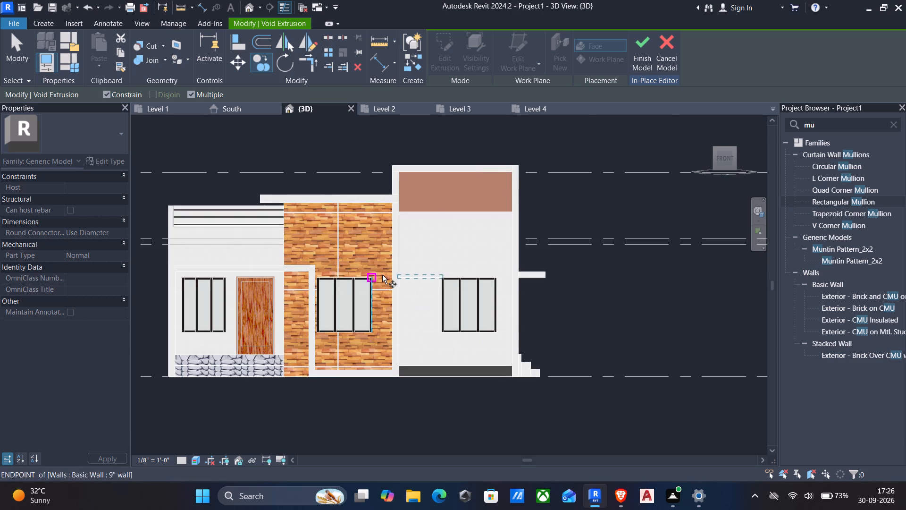
{"action": "scroll", "coordinate": [382, 275], "scroll_direction": "up", "scroll_amount": 7}
{"action": "scroll", "coordinate": [445, 288], "scroll_direction": "up", "scroll_amount": 5}
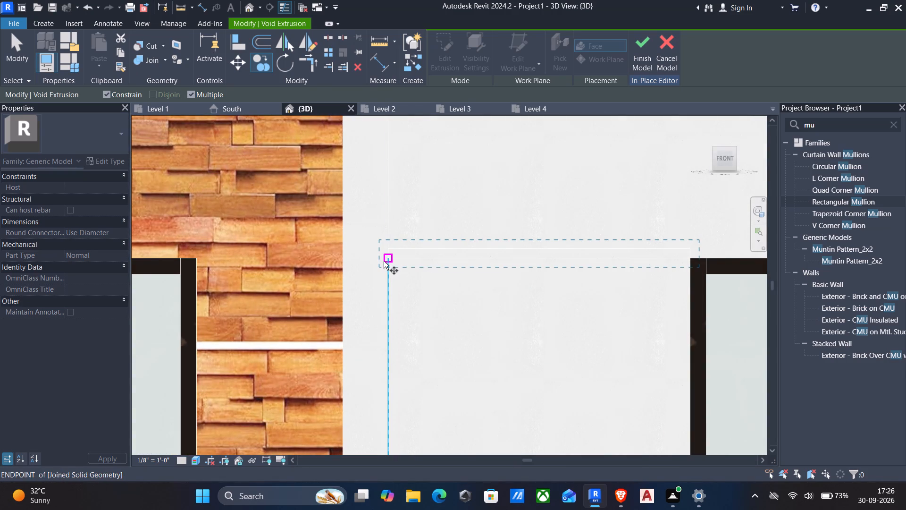
{"action": "left_click", "coordinate": [386, 258]}
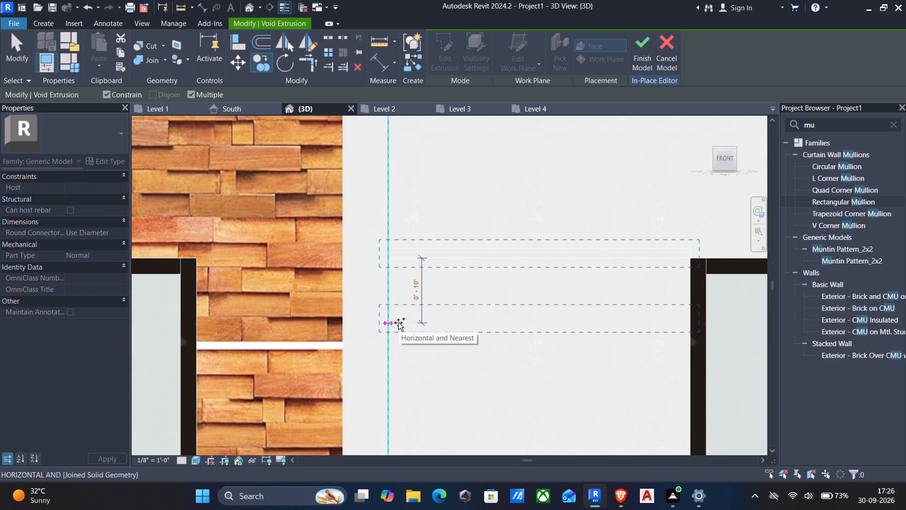
{"action": "left_click", "coordinate": [398, 323]}
Place four more copies of the thin void straight down beside the window, each about 10" below the last.
{"action": "middle_click_drag", "start_coordinate": [398, 323], "coordinate": [402, 266]}
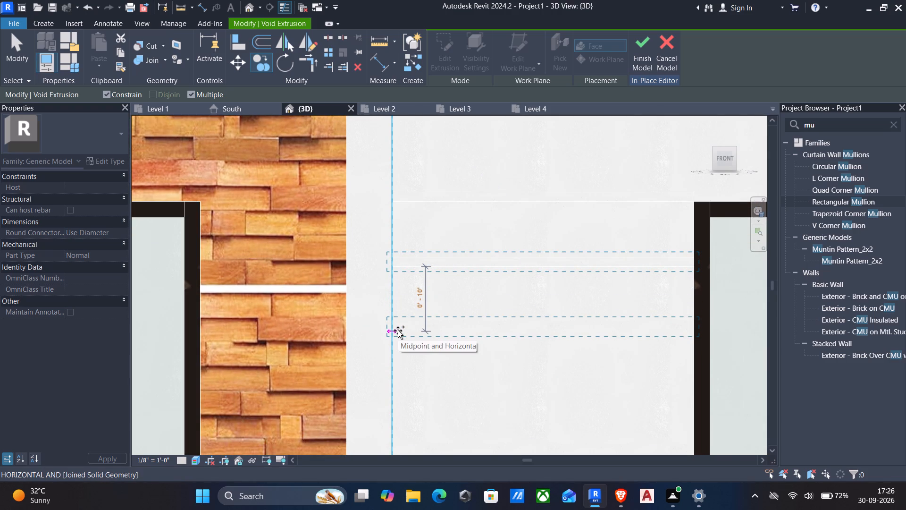
{"action": "scroll", "coordinate": [398, 331], "scroll_direction": "up", "scroll_amount": 1}
{"action": "left_click", "coordinate": [398, 331]}
{"action": "middle_click_drag", "start_coordinate": [406, 367], "coordinate": [399, 339]}
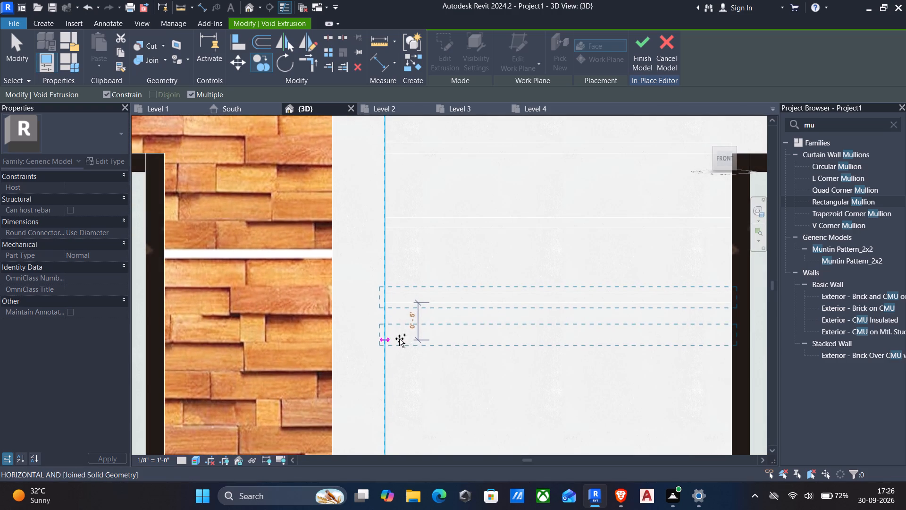
{"action": "middle_click_drag", "start_coordinate": [401, 361], "coordinate": [398, 321]}
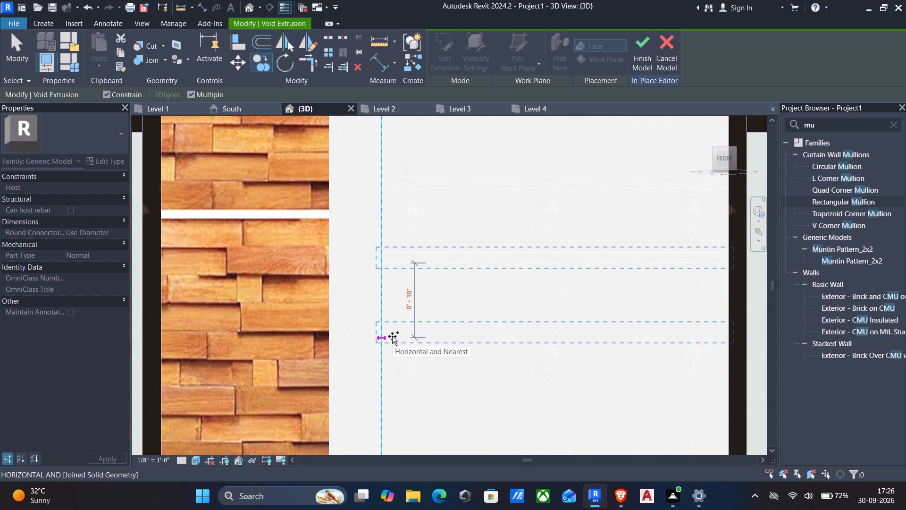
{"action": "left_click", "coordinate": [392, 336]}
{"action": "middle_click_drag", "start_coordinate": [397, 363], "coordinate": [401, 290]}
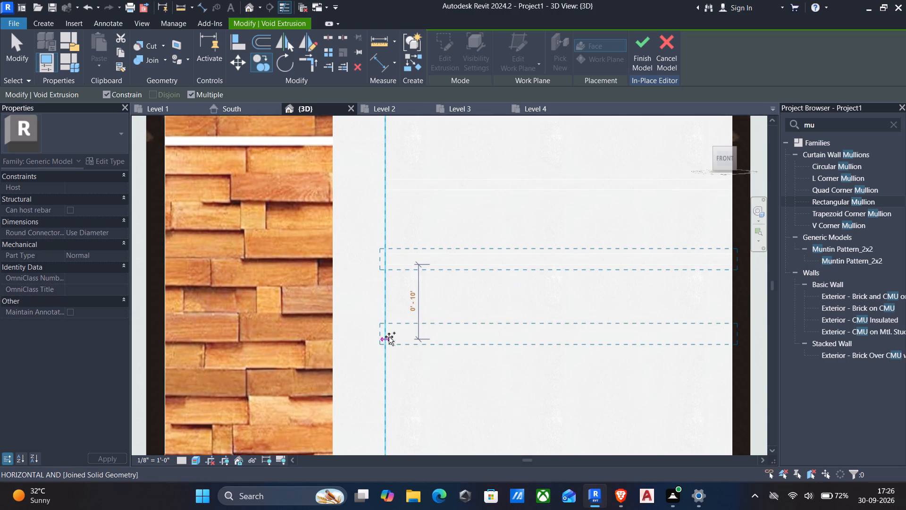
{"action": "left_click", "coordinate": [389, 341]}
{"action": "scroll", "coordinate": [393, 353], "scroll_direction": "down", "scroll_amount": 1}
{"action": "middle_click_drag", "start_coordinate": [393, 353], "coordinate": [393, 256]}
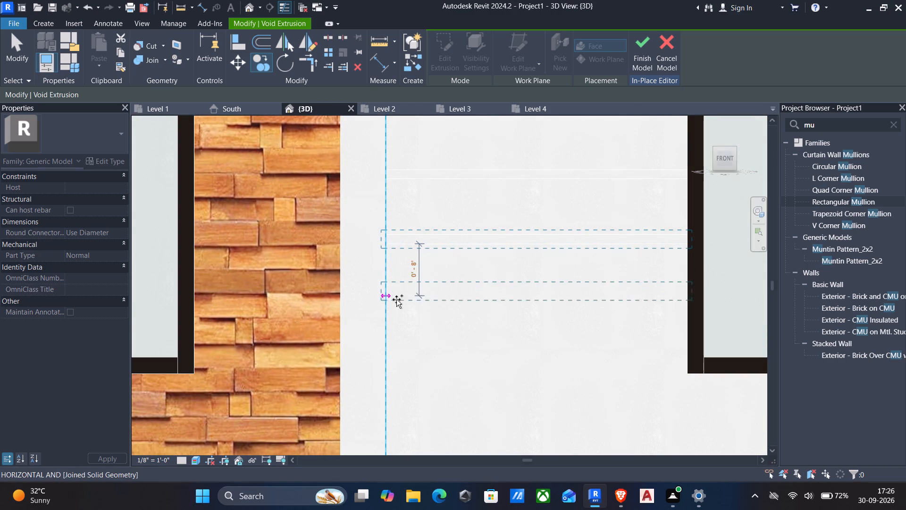
{"action": "left_click", "coordinate": [394, 308]}
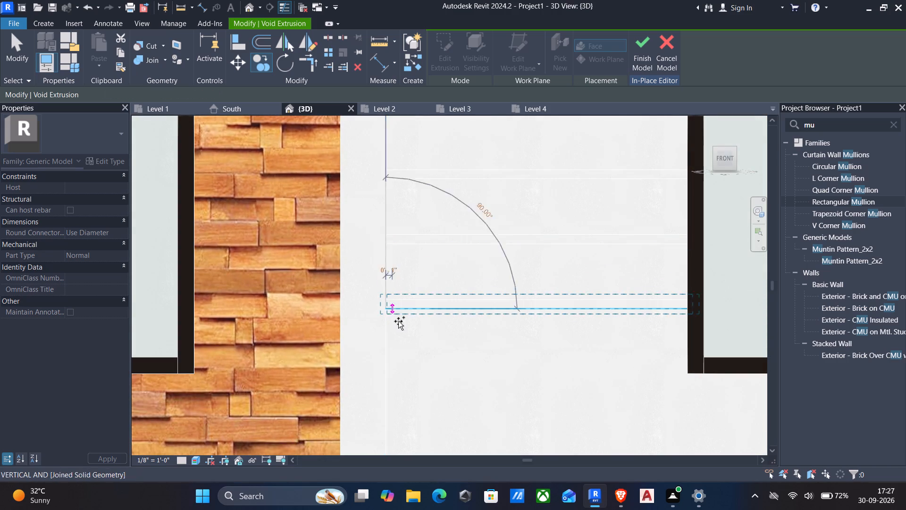
Place four more thin void copies down towards the dark base band, spaced about 10", 8", 10" and 10", and end copying.
{"action": "middle_click_drag", "start_coordinate": [399, 365], "coordinate": [401, 350]}
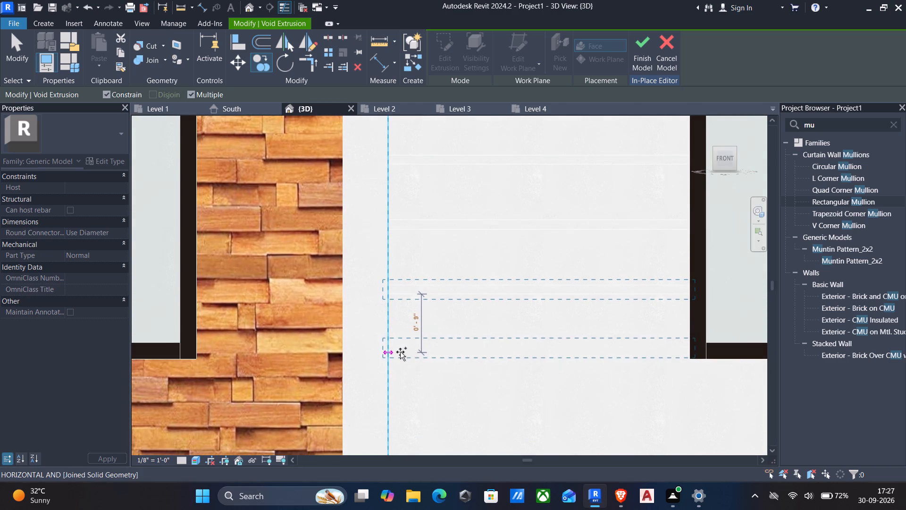
{"action": "left_click", "coordinate": [398, 370]}
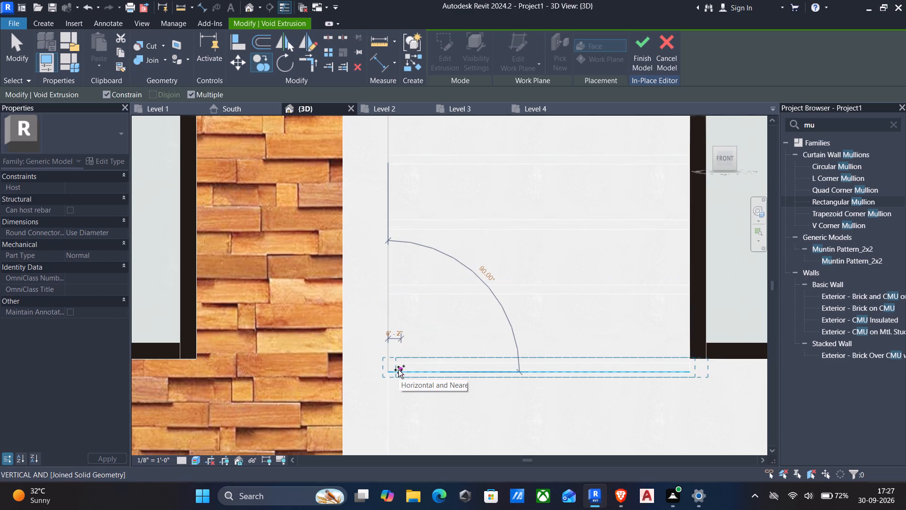
{"action": "middle_click_drag", "start_coordinate": [403, 382], "coordinate": [407, 345]}
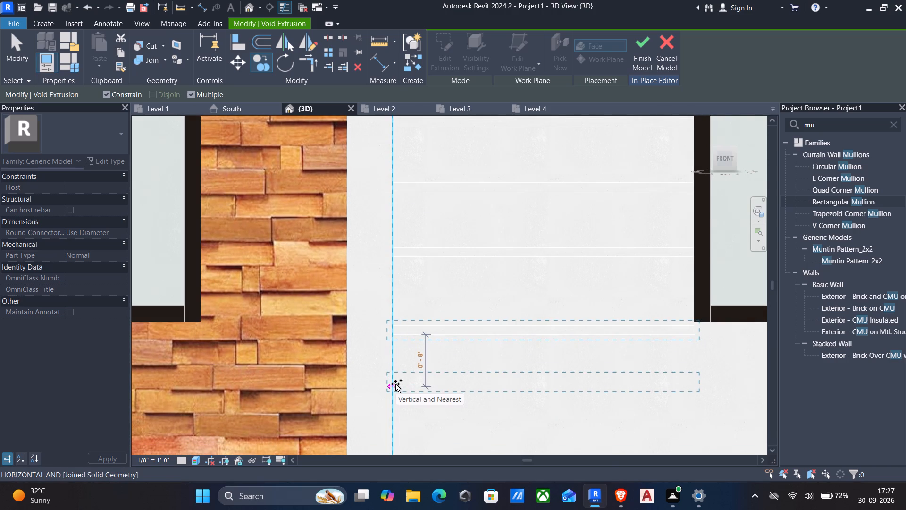
{"action": "left_click", "coordinate": [395, 384]}
{"action": "middle_click_drag", "start_coordinate": [396, 387], "coordinate": [402, 316]}
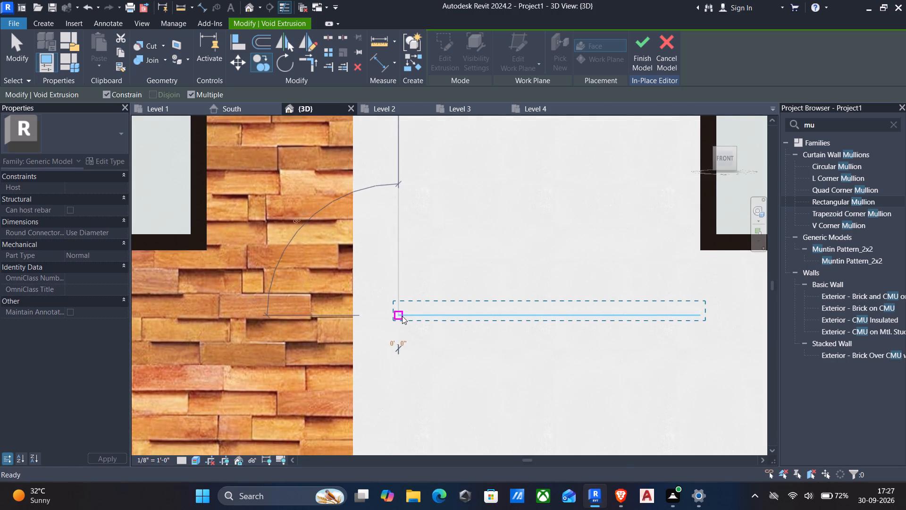
{"action": "left_click", "coordinate": [407, 377]}
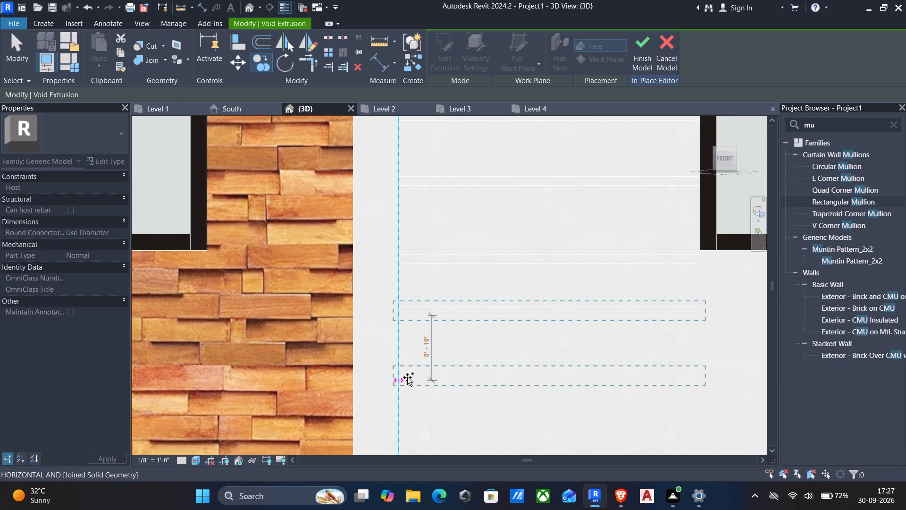
{"action": "scroll", "coordinate": [408, 381], "scroll_direction": "down", "scroll_amount": 1}
{"action": "middle_click_drag", "start_coordinate": [407, 382], "coordinate": [401, 281]}
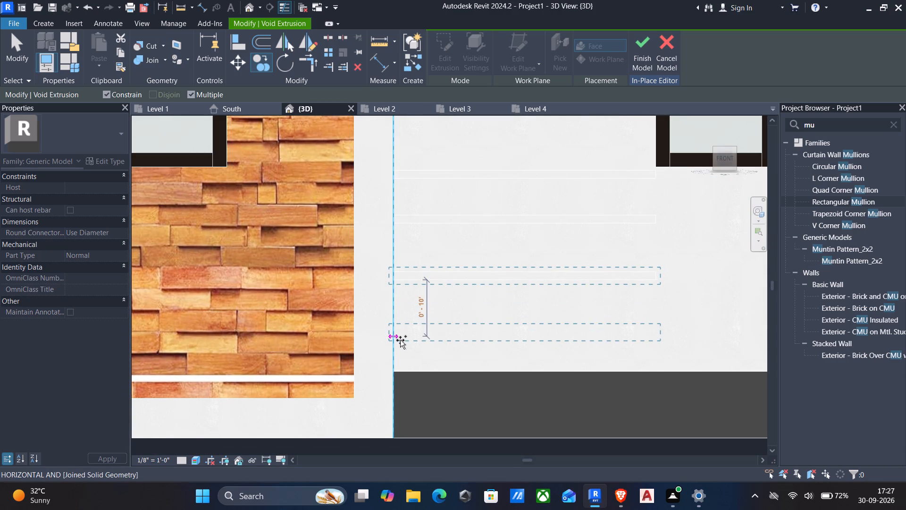
{"action": "left_click", "coordinate": [400, 339]}
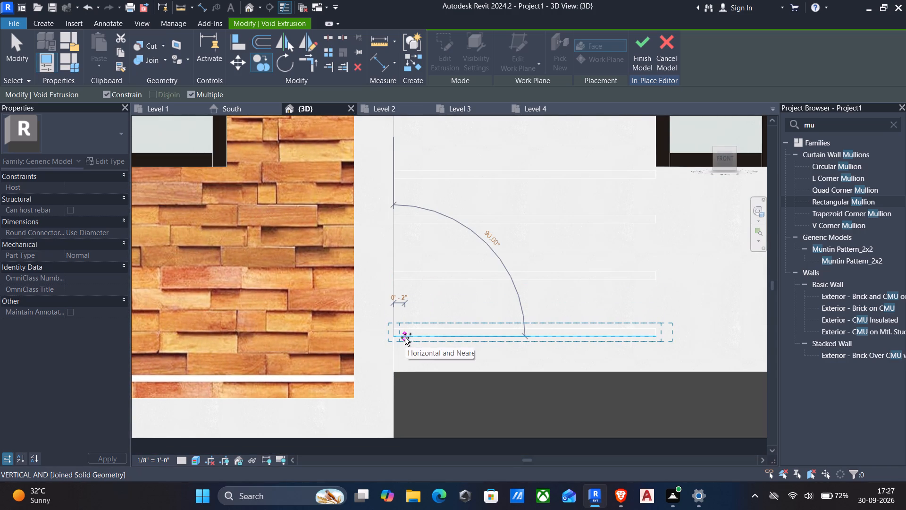
{"action": "key", "text": "Escape"}
{"action": "scroll", "coordinate": [456, 281], "scroll_direction": "down", "scroll_amount": 2}
{"action": "middle_click_drag", "start_coordinate": [519, 262], "coordinate": [498, 270]}
{"action": "scroll", "coordinate": [498, 270], "scroll_direction": "down", "scroll_amount": 3}
{"action": "middle_click_drag", "start_coordinate": [516, 258], "coordinate": [508, 270]}
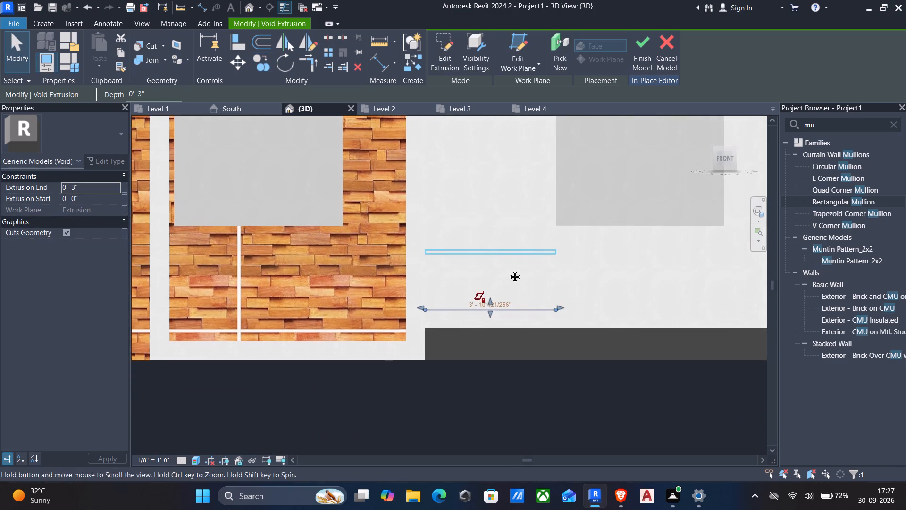
{"action": "middle_click_drag", "start_coordinate": [508, 270], "coordinate": [489, 287]}
{"action": "scroll", "coordinate": [488, 288], "scroll_direction": "down", "scroll_amount": 3}
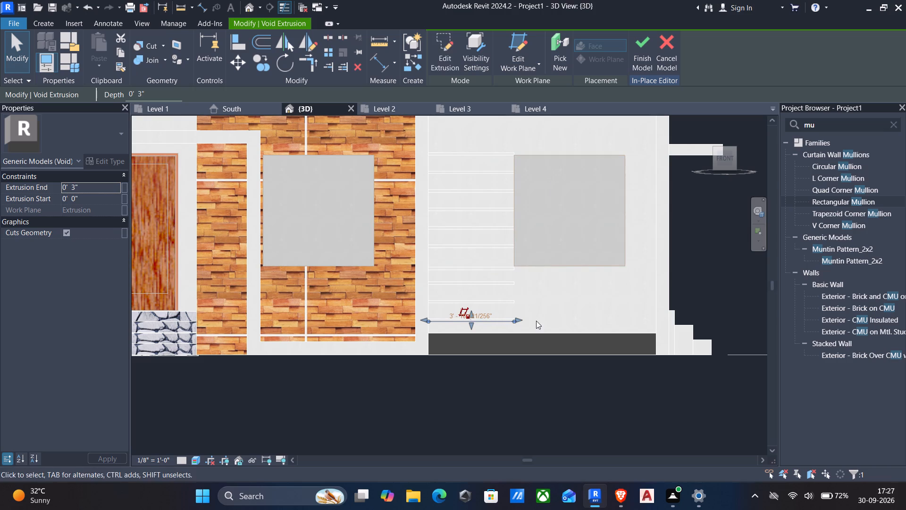
Stretch the second-lowest thin void below the window across the white wall to the far end of the dark base band.
{"action": "left_click_drag", "start_coordinate": [520, 320], "coordinate": [653, 325]}
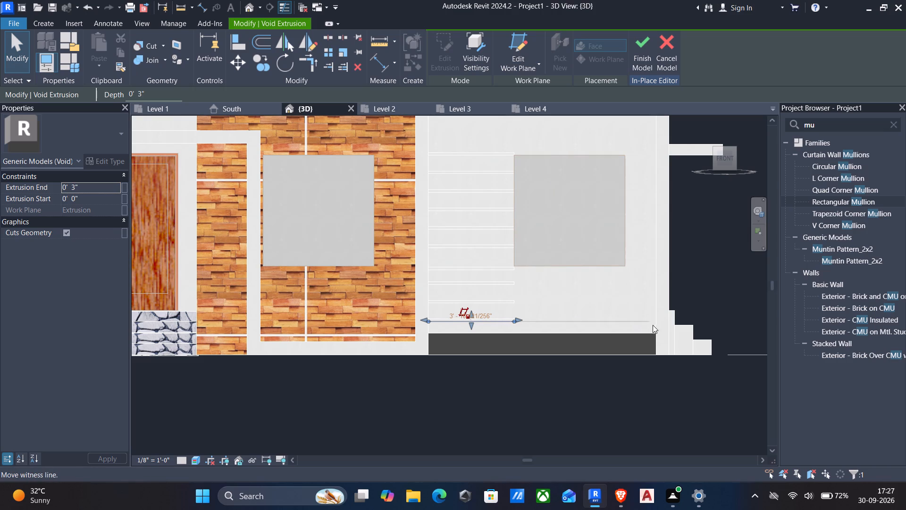
{"action": "left_click_drag", "start_coordinate": [653, 325], "coordinate": [655, 323]}
{"action": "left_click", "coordinate": [495, 303]}
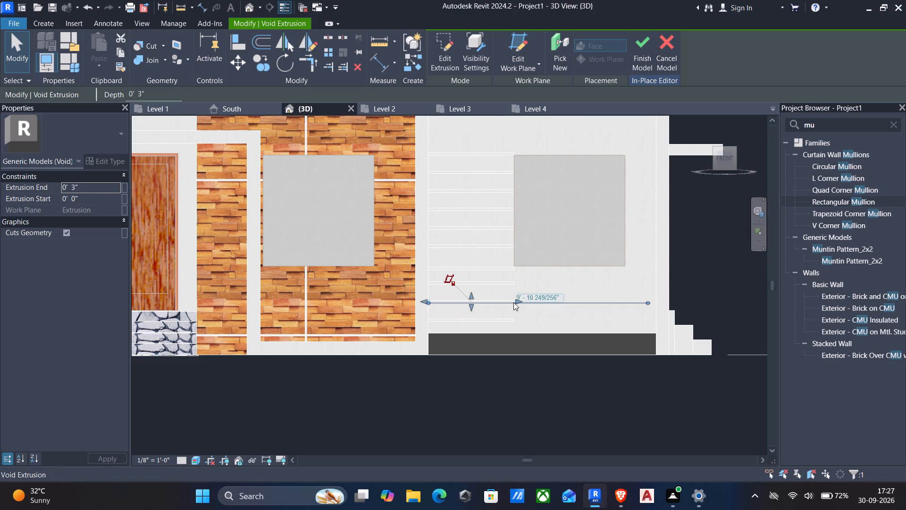
{"action": "left_click_drag", "start_coordinate": [515, 302], "coordinate": [642, 307]}
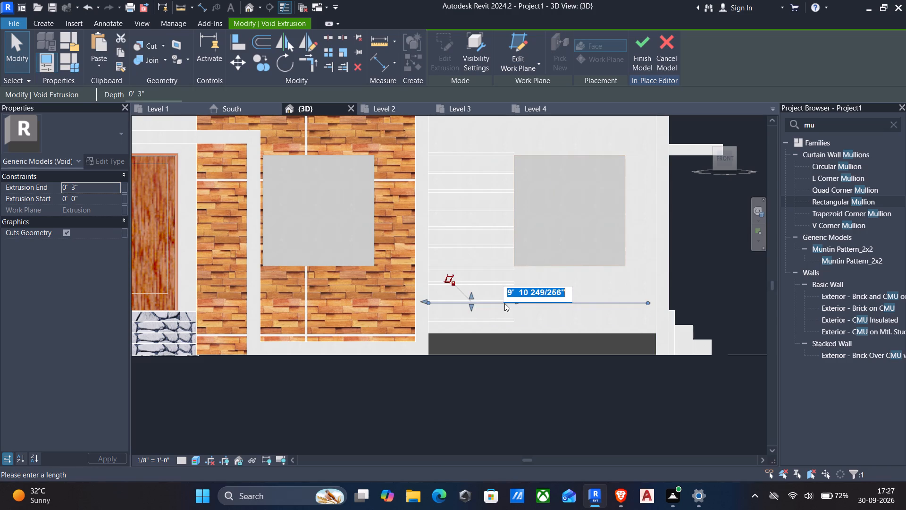
{"action": "key", "text": "Escape"}
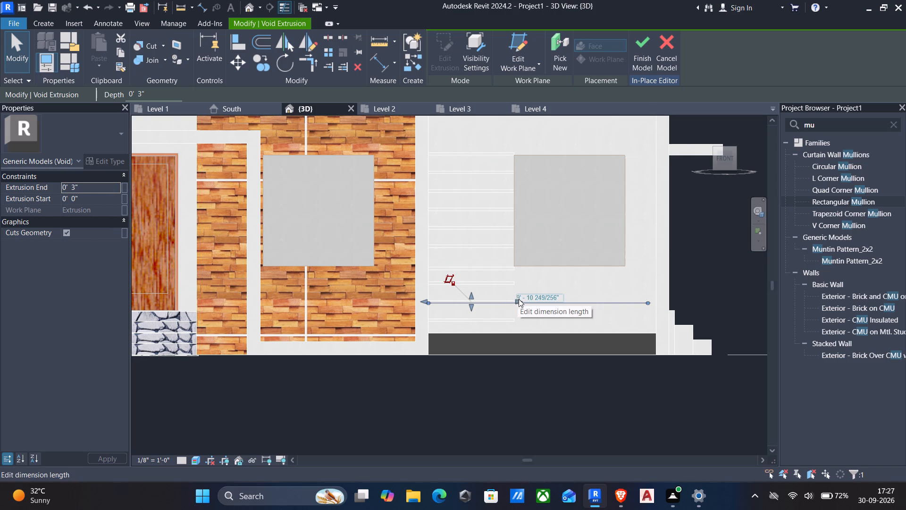
{"action": "left_click_drag", "start_coordinate": [519, 300], "coordinate": [635, 301]}
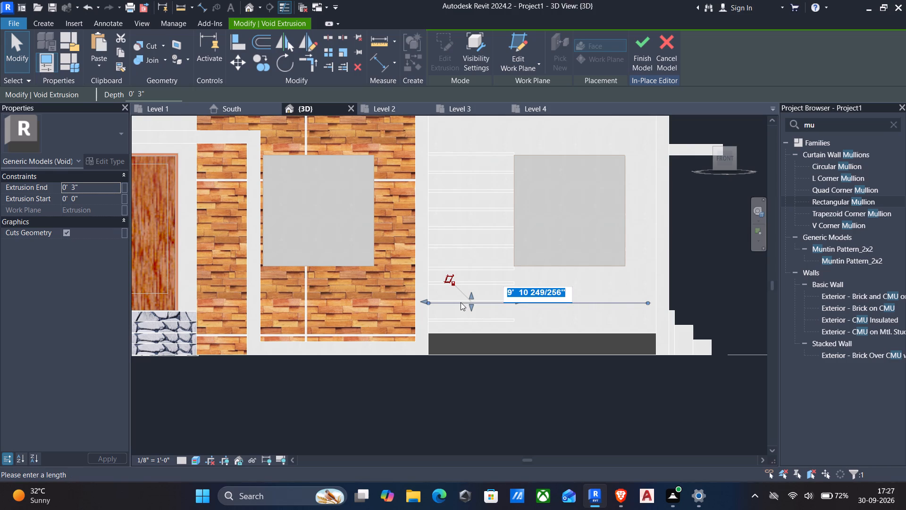
{"action": "key", "text": "Escape"}
{"action": "scroll", "coordinate": [500, 303], "scroll_direction": "up", "scroll_amount": 3}
{"action": "left_click_drag", "start_coordinate": [520, 300], "coordinate": [551, 299]}
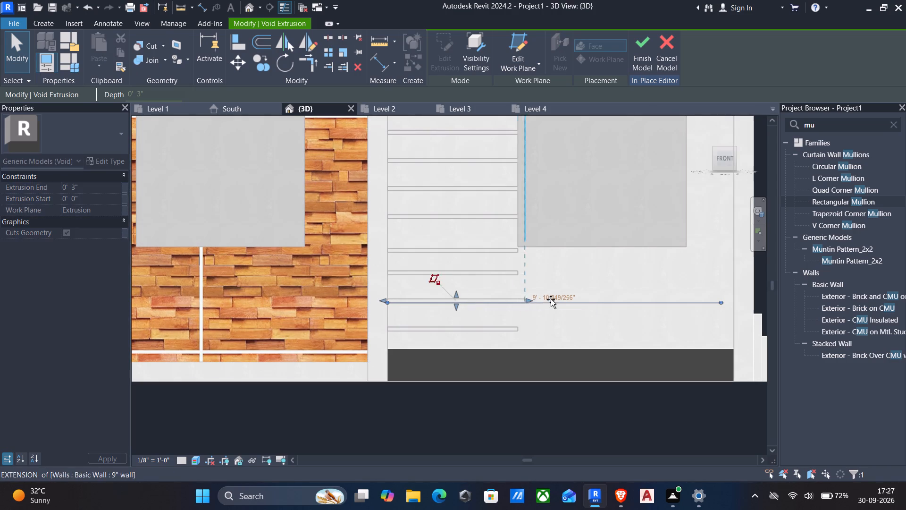
{"action": "left_click_drag", "start_coordinate": [551, 299], "coordinate": [737, 302]}
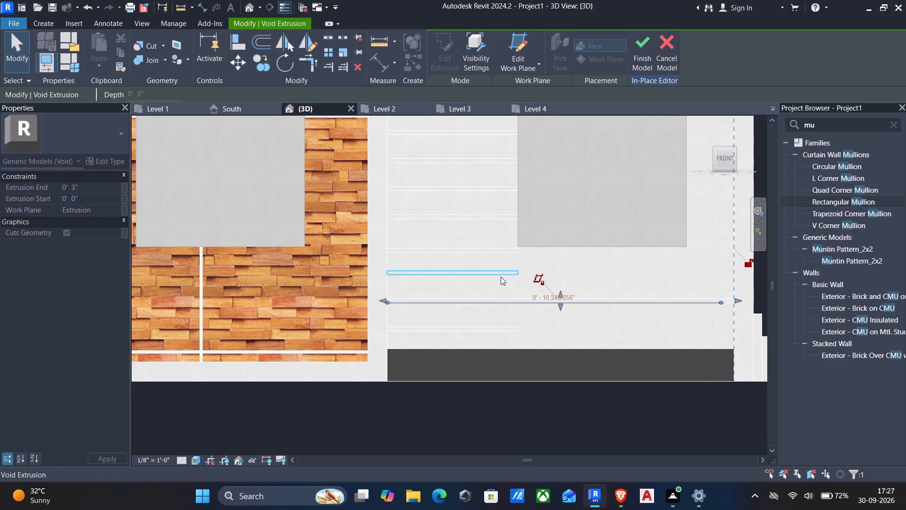
Stretch the lowest, third-lowest and fourth-lowest thin voids across the white wall to the same far end as the dark base band.
{"action": "left_click", "coordinate": [497, 275]}
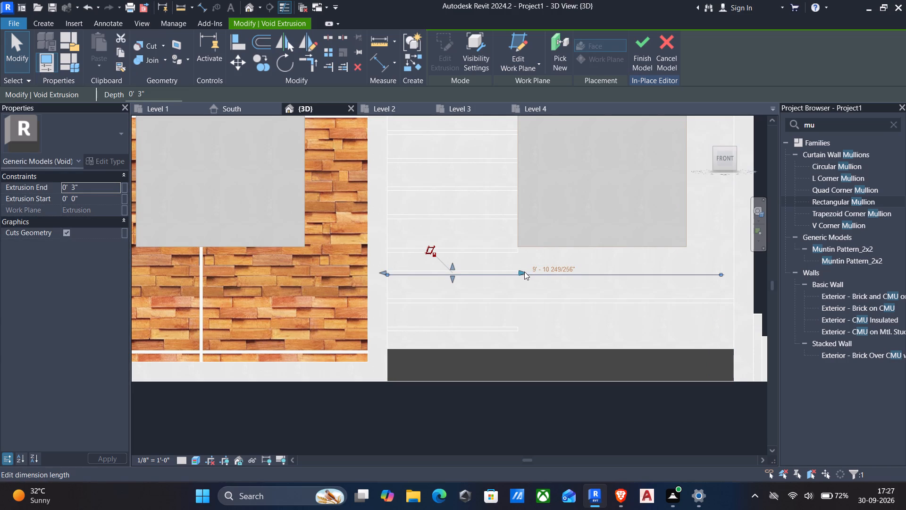
{"action": "left_click_drag", "start_coordinate": [524, 272], "coordinate": [740, 274]}
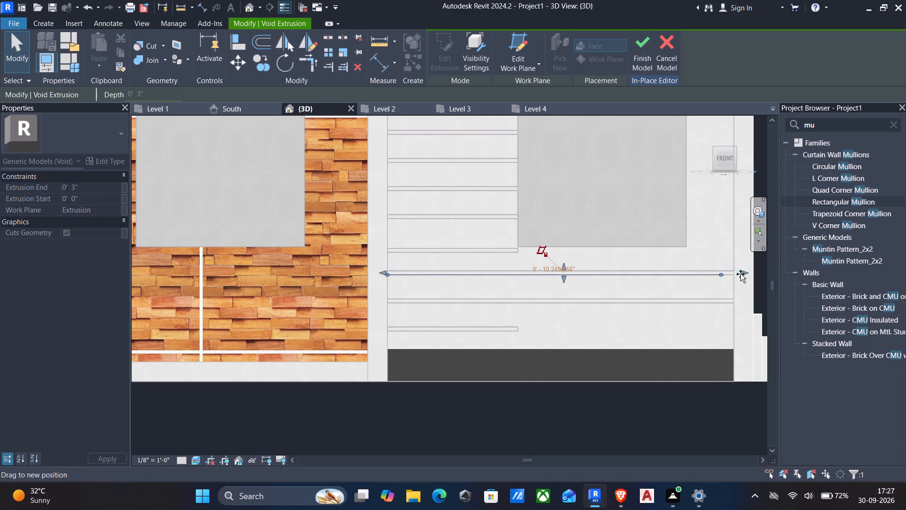
{"action": "left_click_drag", "start_coordinate": [740, 274], "coordinate": [737, 274]}
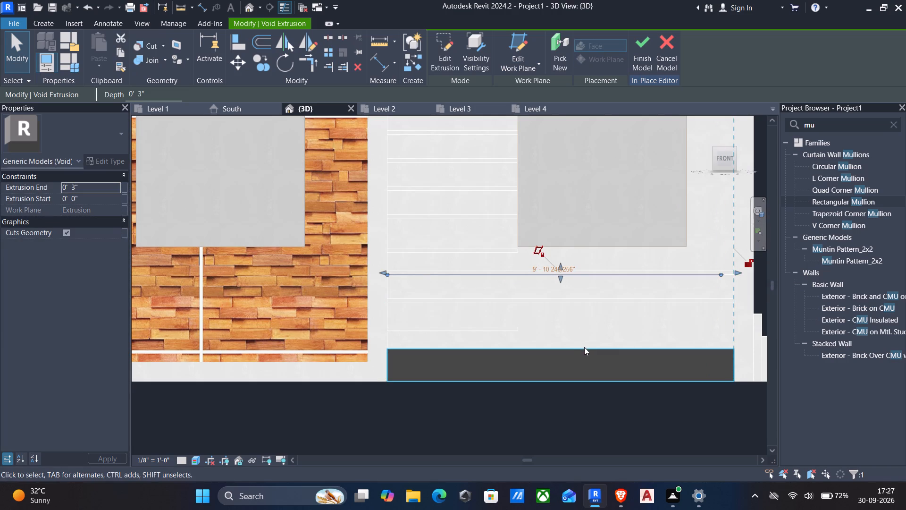
{"action": "left_click", "coordinate": [485, 328]}
{"action": "left_click_drag", "start_coordinate": [521, 328], "coordinate": [521, 328]}
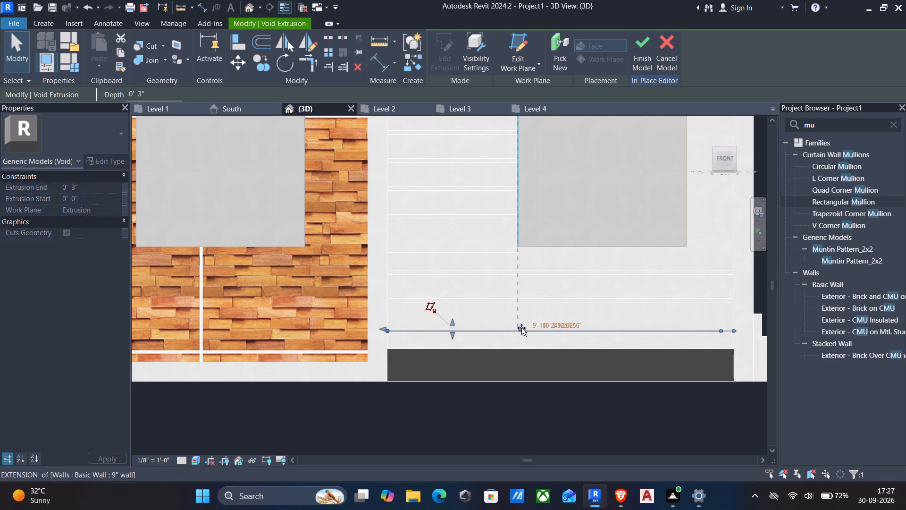
{"action": "left_click_drag", "start_coordinate": [521, 328], "coordinate": [731, 326]}
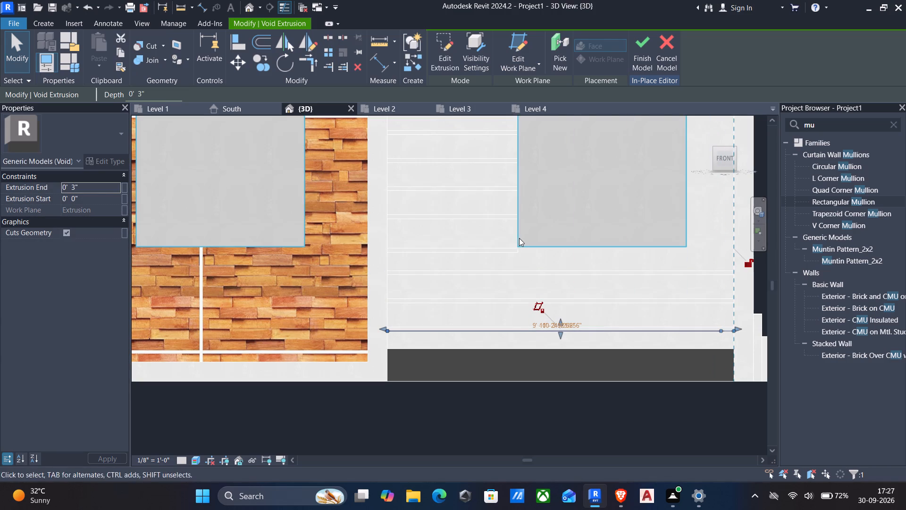
{"action": "left_click", "coordinate": [504, 247]}
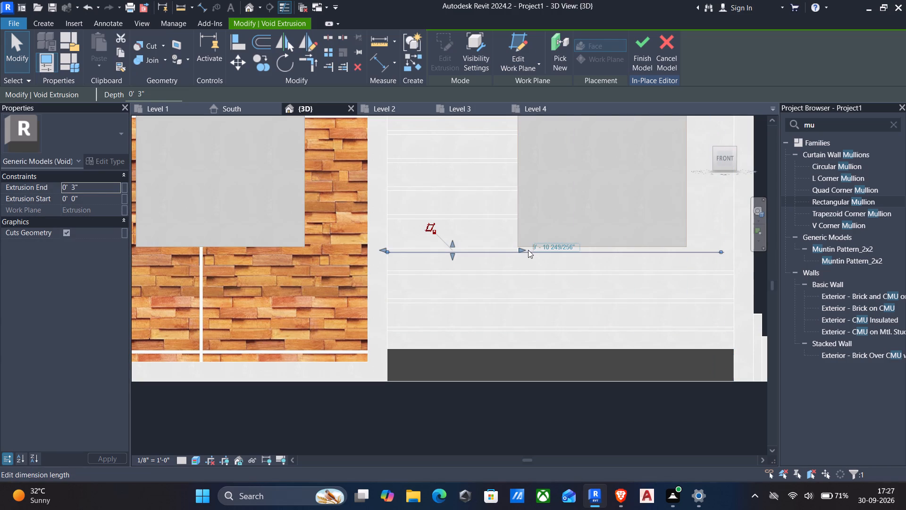
{"action": "left_click_drag", "start_coordinate": [522, 249], "coordinate": [667, 247]}
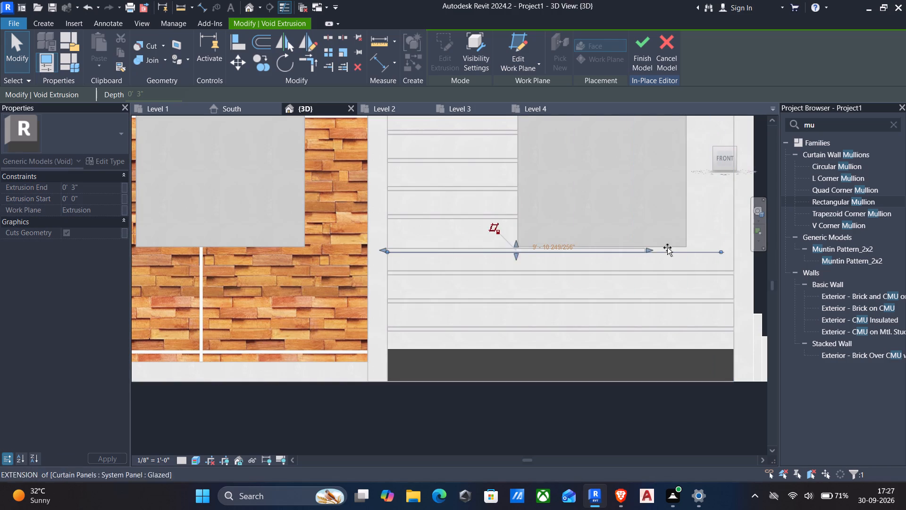
{"action": "left_click_drag", "start_coordinate": [667, 247], "coordinate": [736, 248]}
{"action": "scroll", "coordinate": [662, 274], "scroll_direction": "up", "scroll_amount": 1}
{"action": "middle_click_drag", "start_coordinate": [662, 274], "coordinate": [631, 334]}
{"action": "scroll", "coordinate": [625, 329], "scroll_direction": "down", "scroll_amount": 3}
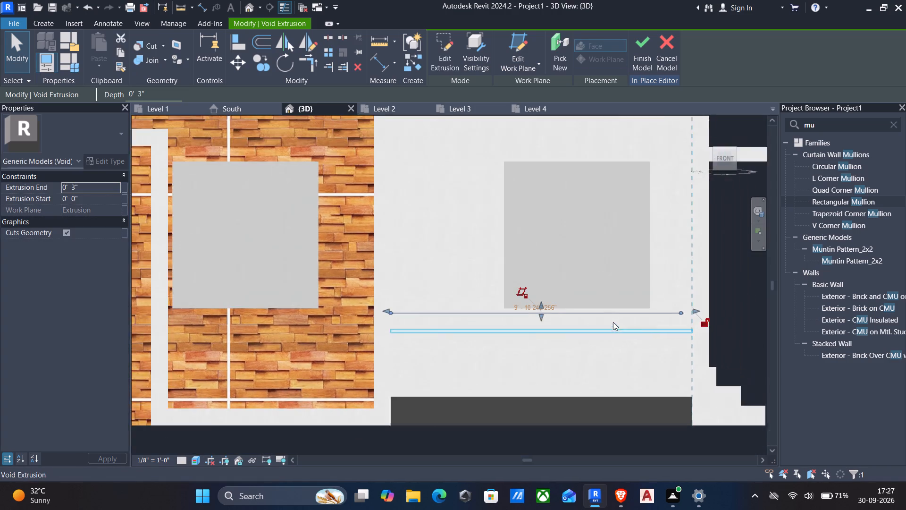
{"action": "middle_click_drag", "start_coordinate": [567, 277], "coordinate": [562, 297]}
{"action": "middle_click_drag", "start_coordinate": [469, 152], "coordinate": [465, 199]}
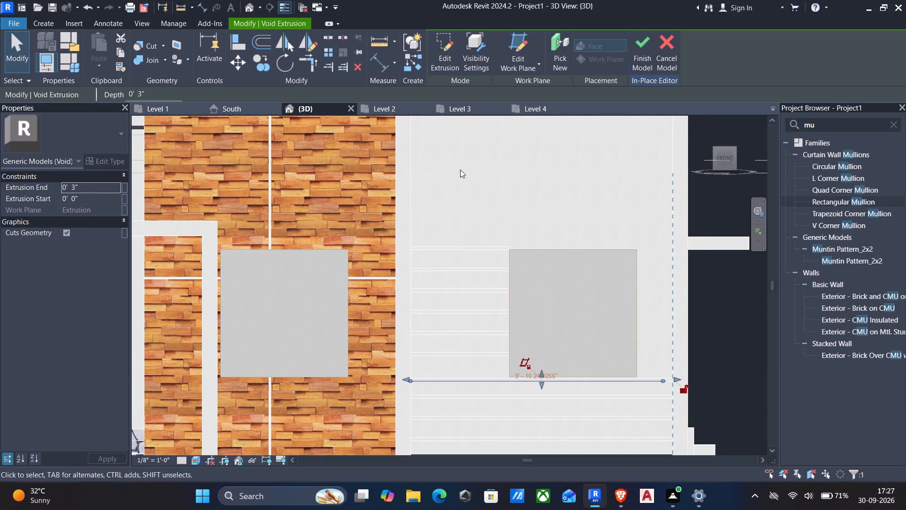
{"action": "key", "text": "Escape"}
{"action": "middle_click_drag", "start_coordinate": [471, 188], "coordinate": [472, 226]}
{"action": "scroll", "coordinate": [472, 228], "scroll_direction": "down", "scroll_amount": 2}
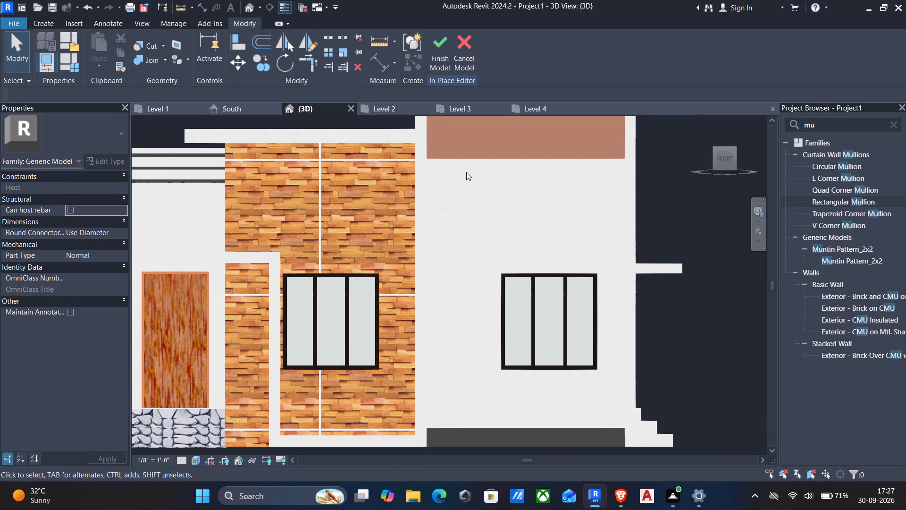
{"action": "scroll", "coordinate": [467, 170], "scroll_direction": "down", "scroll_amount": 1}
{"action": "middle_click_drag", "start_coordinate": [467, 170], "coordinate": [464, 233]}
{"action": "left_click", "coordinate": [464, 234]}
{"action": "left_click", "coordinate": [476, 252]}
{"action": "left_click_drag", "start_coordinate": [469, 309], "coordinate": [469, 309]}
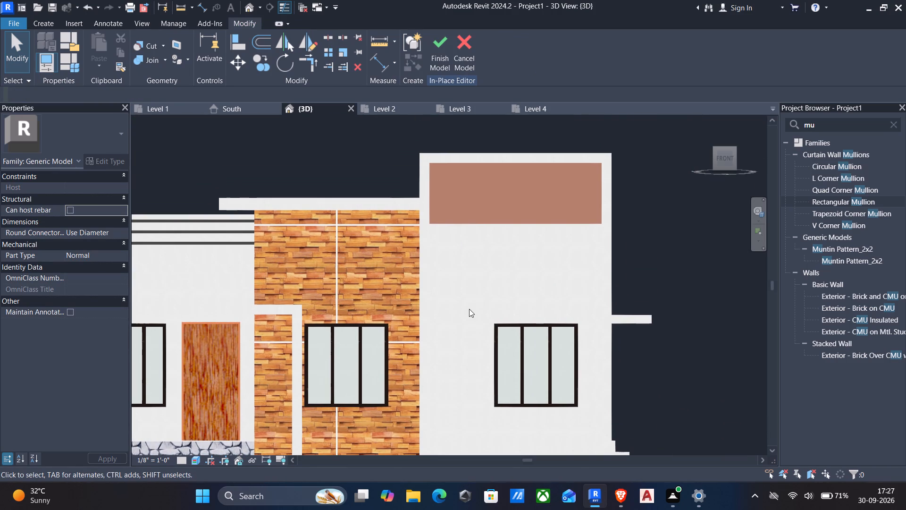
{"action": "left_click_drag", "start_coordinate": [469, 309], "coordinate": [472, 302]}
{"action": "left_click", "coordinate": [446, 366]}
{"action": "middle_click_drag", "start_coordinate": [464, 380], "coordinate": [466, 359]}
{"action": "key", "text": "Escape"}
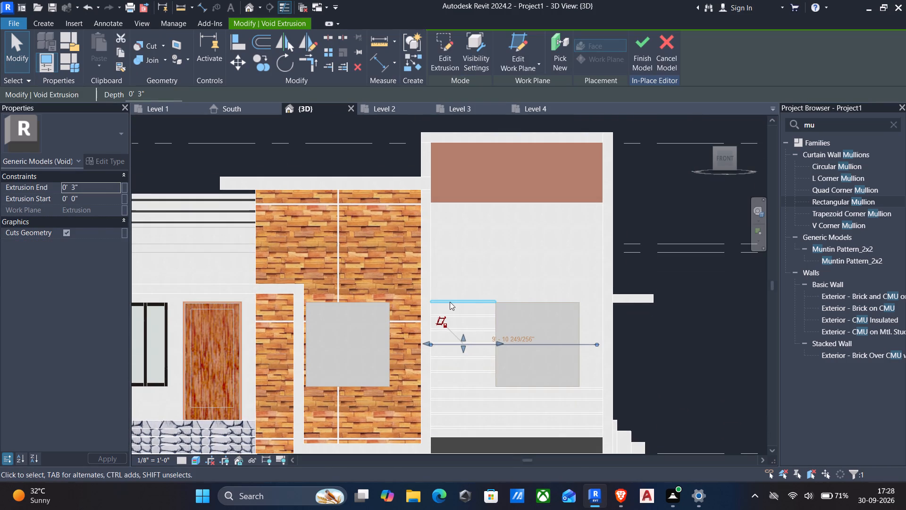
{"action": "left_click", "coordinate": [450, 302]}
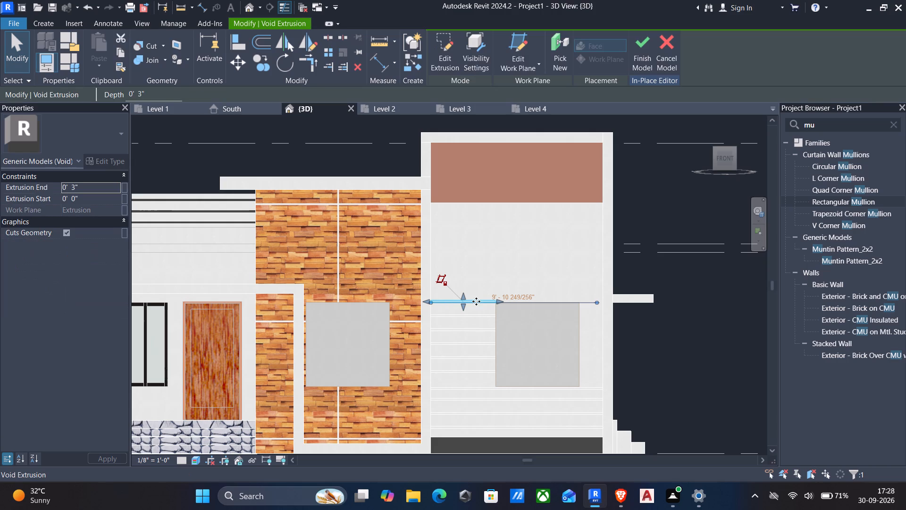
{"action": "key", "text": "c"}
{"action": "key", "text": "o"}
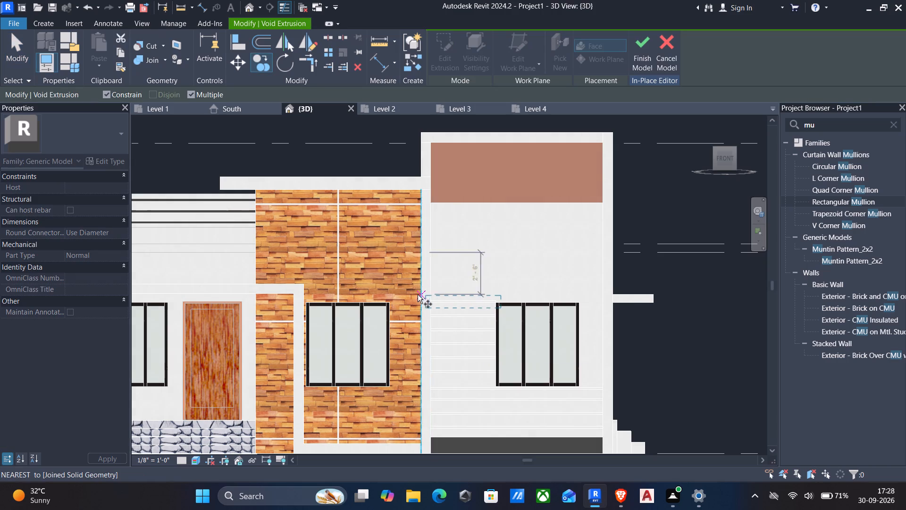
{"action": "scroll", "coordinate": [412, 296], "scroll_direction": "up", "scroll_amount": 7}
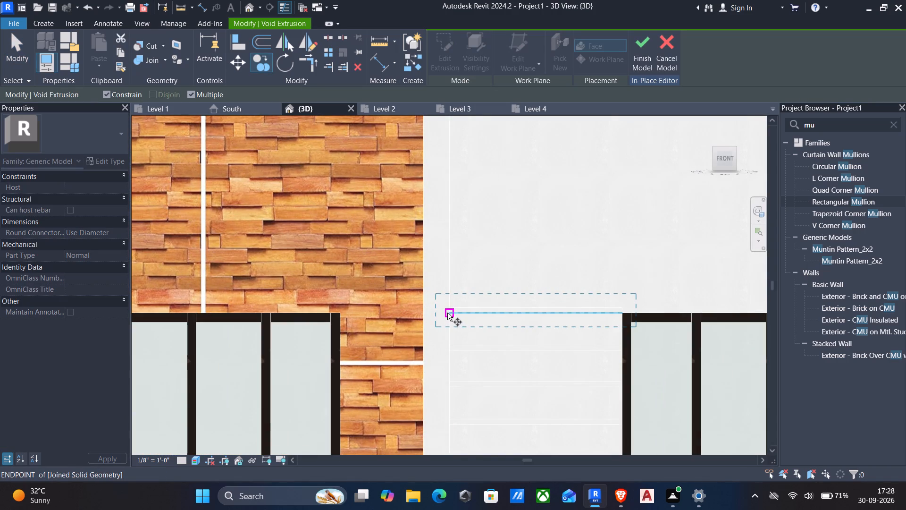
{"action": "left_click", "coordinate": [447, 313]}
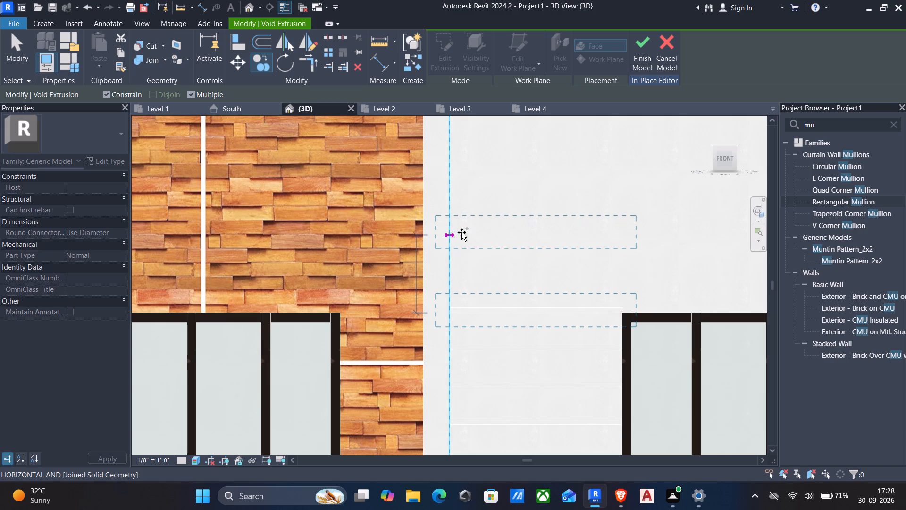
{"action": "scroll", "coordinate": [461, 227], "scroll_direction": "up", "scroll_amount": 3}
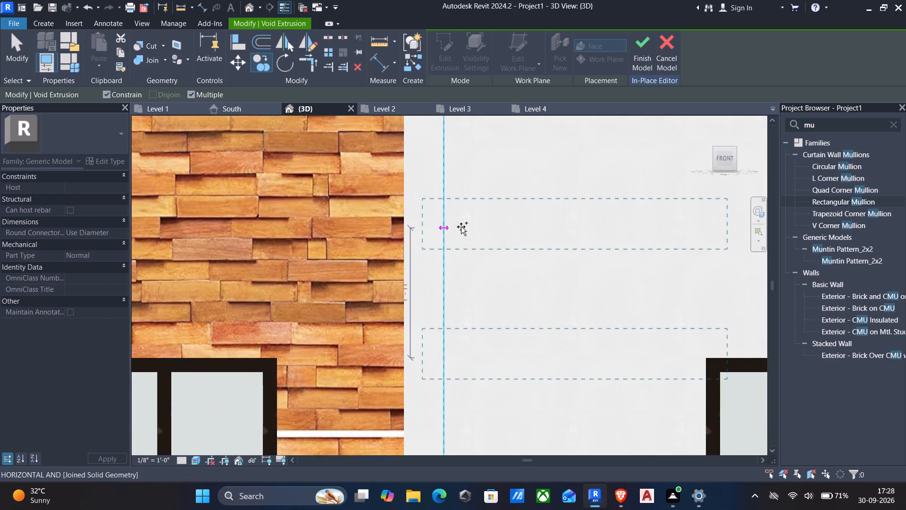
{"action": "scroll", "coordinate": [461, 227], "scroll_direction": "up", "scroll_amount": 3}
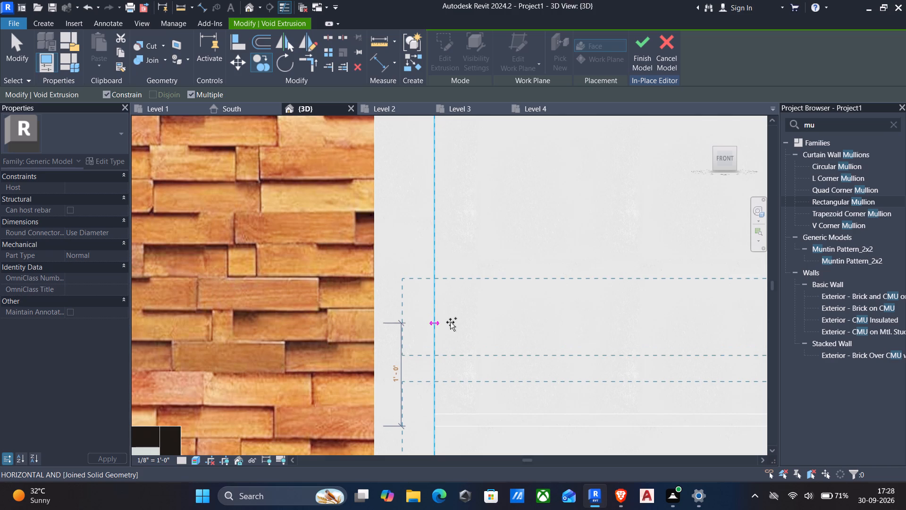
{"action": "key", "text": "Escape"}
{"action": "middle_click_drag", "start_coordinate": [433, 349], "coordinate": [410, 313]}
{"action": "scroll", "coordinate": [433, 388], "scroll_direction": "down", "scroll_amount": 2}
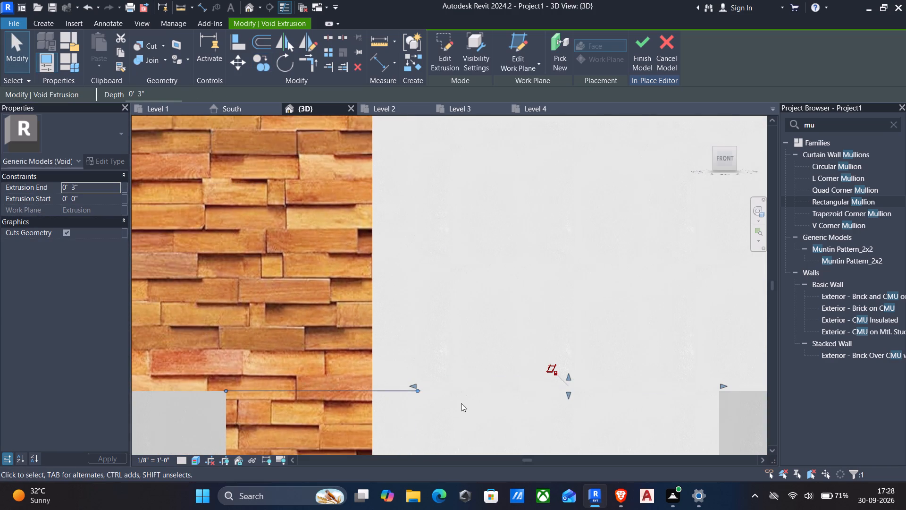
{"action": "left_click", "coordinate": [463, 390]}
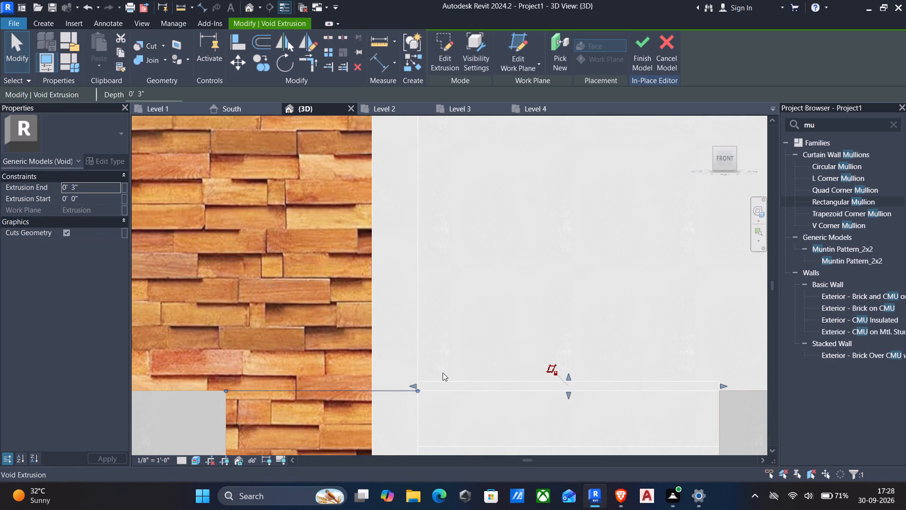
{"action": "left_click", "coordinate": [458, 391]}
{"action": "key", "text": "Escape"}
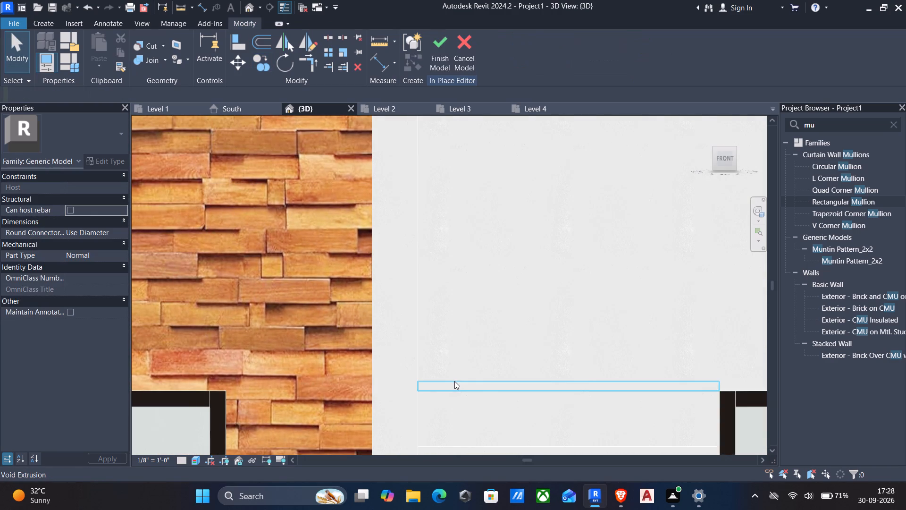
Copy the top thin void beside the window's head straight up the white wall four times, each about 10" above the last.
{"action": "left_click", "coordinate": [454, 381]}
{"action": "key", "text": "c"}
{"action": "key", "text": "o"}
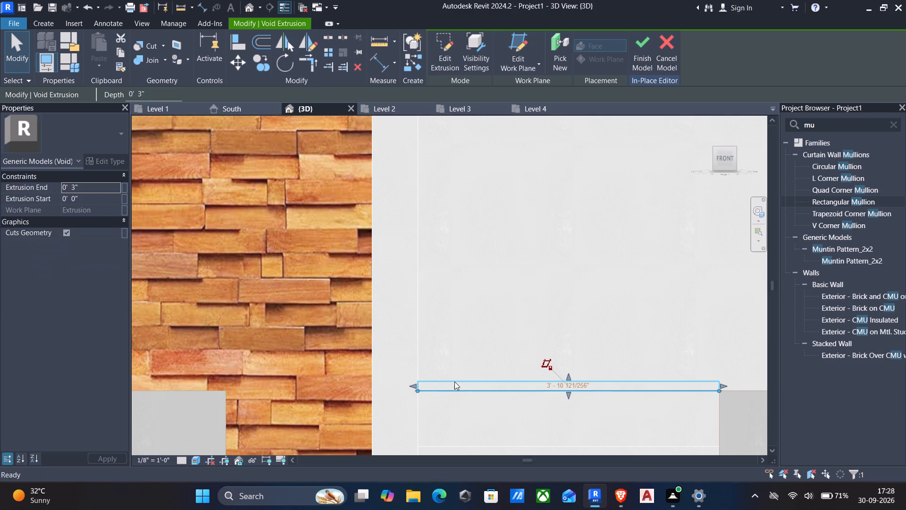
{"action": "left_click", "coordinate": [416, 379]}
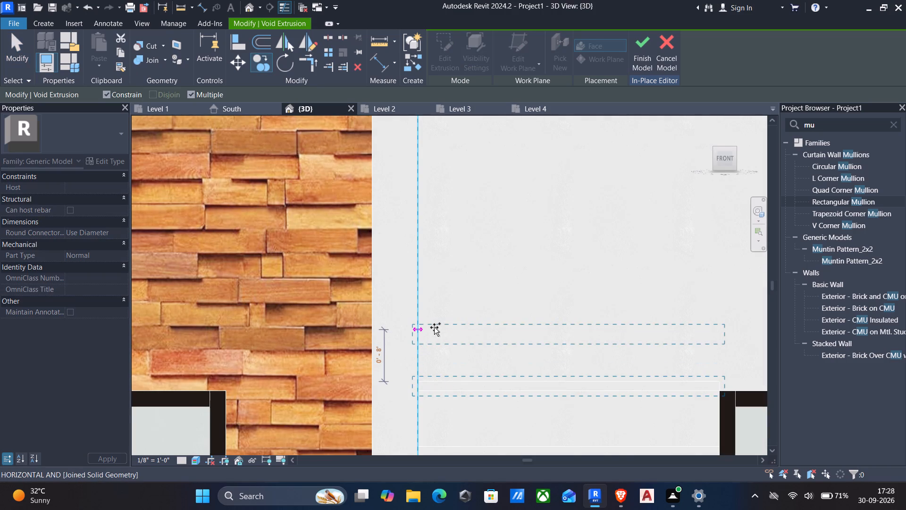
{"action": "left_click", "coordinate": [433, 314]}
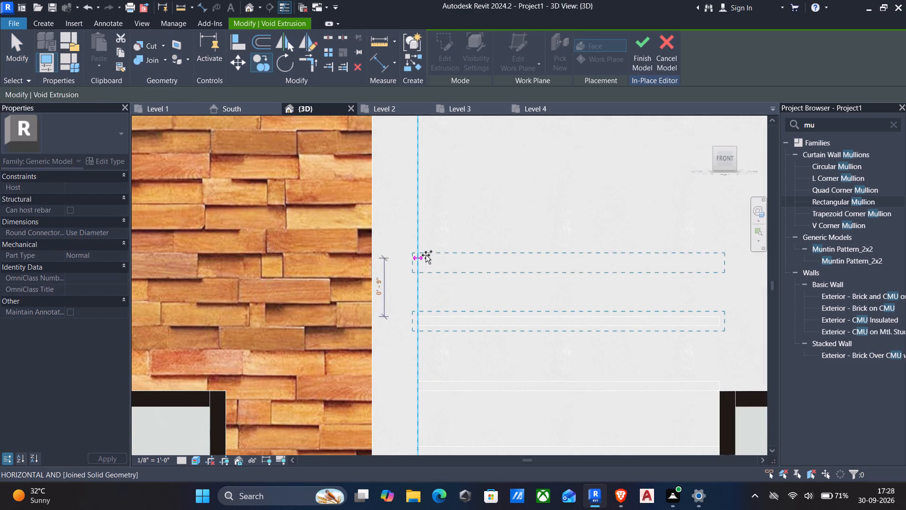
{"action": "left_click", "coordinate": [425, 252]}
{"action": "middle_click_drag", "start_coordinate": [425, 252], "coordinate": [416, 326]}
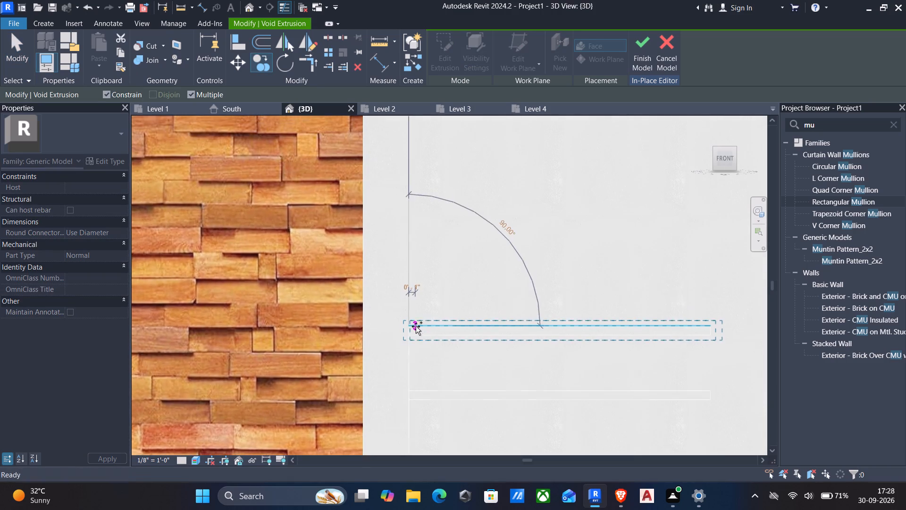
{"action": "left_click", "coordinate": [414, 260]}
{"action": "middle_click_drag", "start_coordinate": [414, 260], "coordinate": [425, 344]}
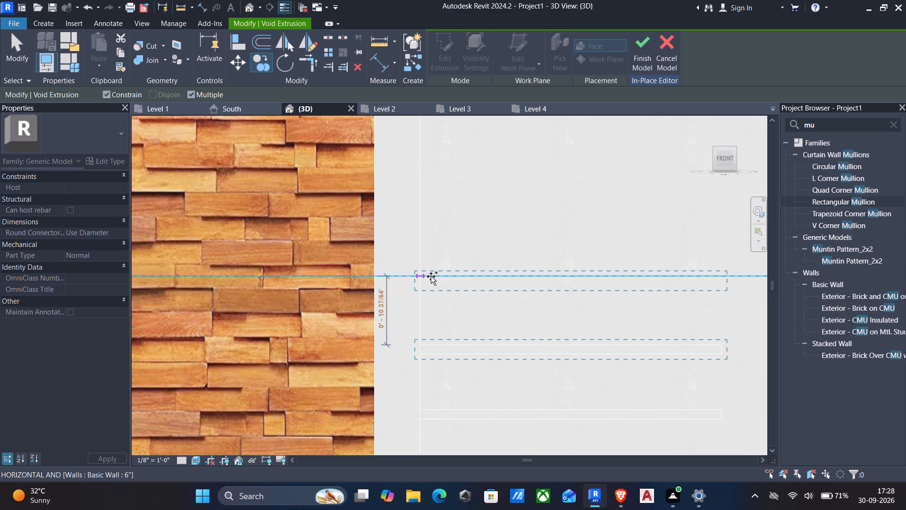
{"action": "left_click", "coordinate": [432, 282]}
Place three more thin void copies up to just below the reddish panel, spaced about 10", 10" and 8 3/4", and end copying.
{"action": "scroll", "coordinate": [432, 282], "scroll_direction": "up", "scroll_amount": 1}
{"action": "middle_click_drag", "start_coordinate": [437, 262], "coordinate": [422, 315]}
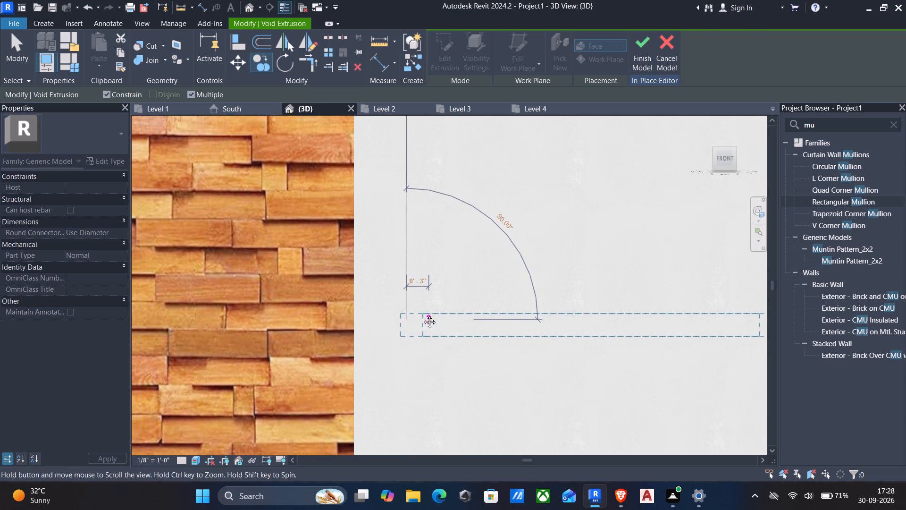
{"action": "middle_click_drag", "start_coordinate": [422, 315], "coordinate": [420, 336]}
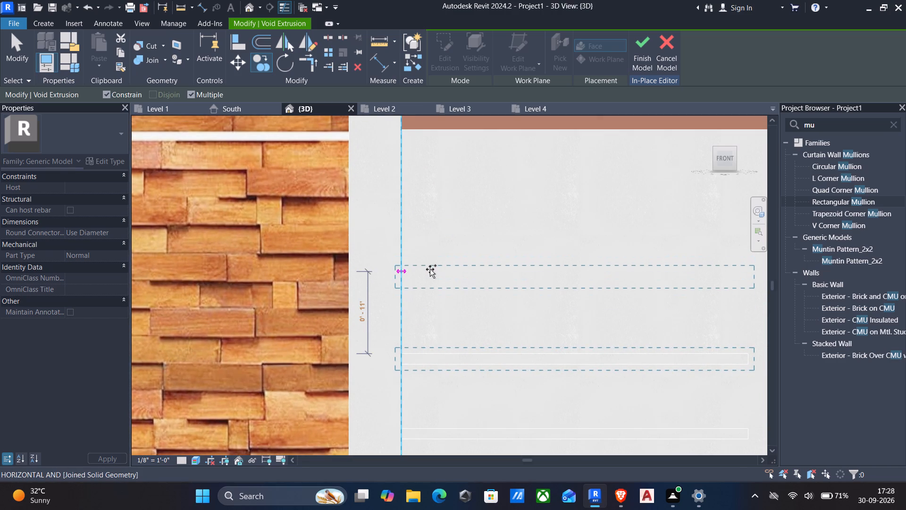
{"action": "left_click", "coordinate": [427, 279]}
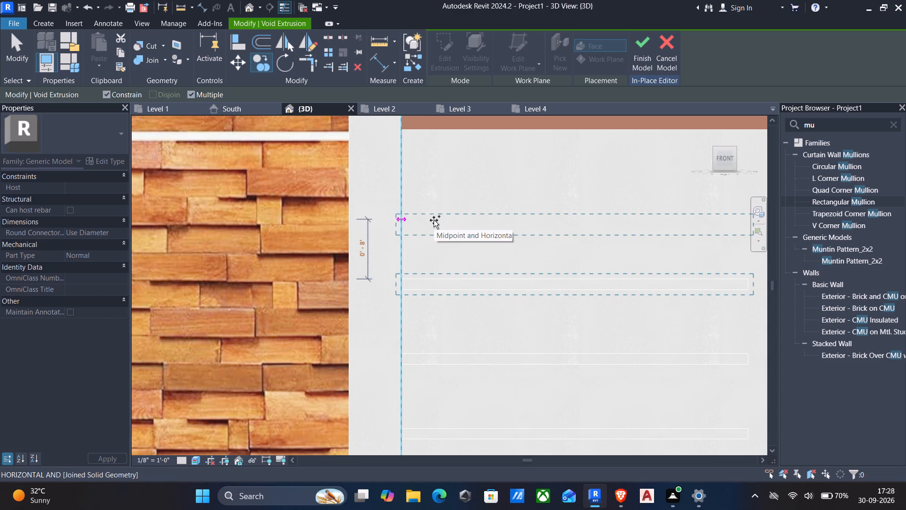
{"action": "scroll", "coordinate": [433, 215], "scroll_direction": "up", "scroll_amount": 1}
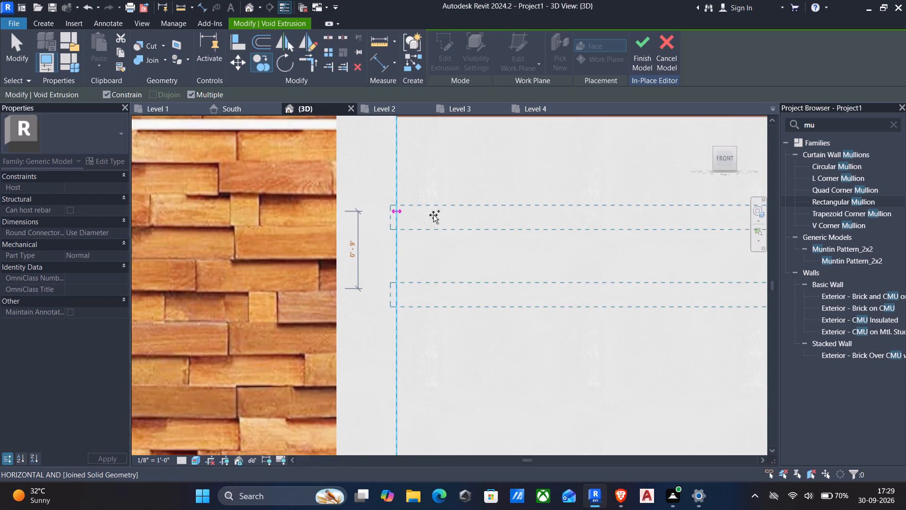
{"action": "scroll", "coordinate": [433, 215], "scroll_direction": "up", "scroll_amount": 2}
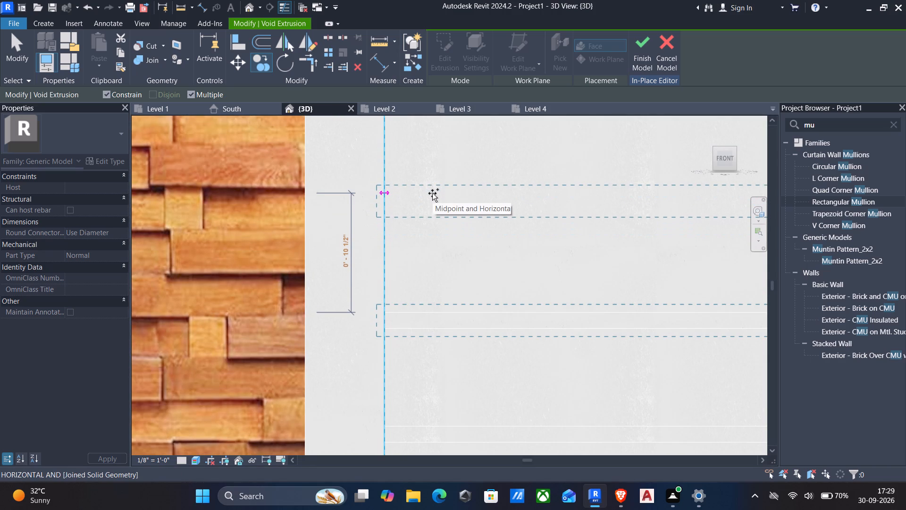
{"action": "left_click", "coordinate": [433, 195]}
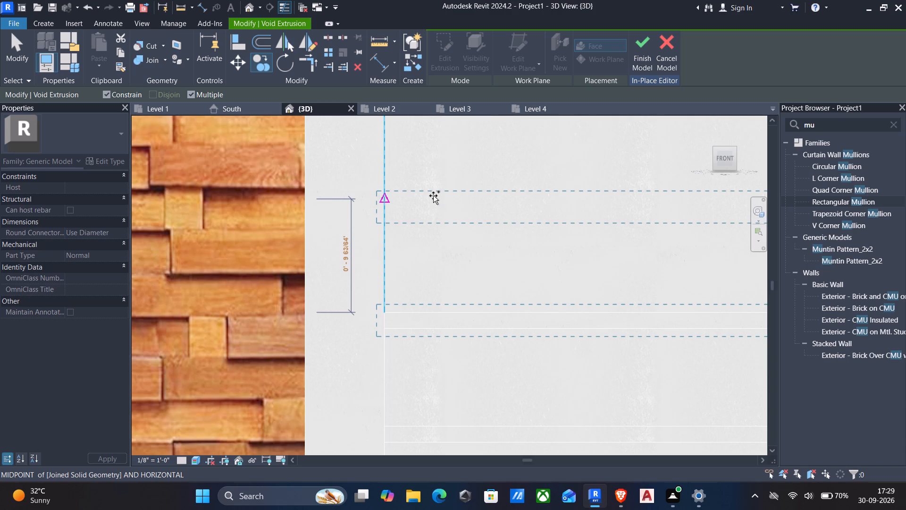
{"action": "middle_click_drag", "start_coordinate": [433, 195], "coordinate": [427, 250]}
{"action": "scroll", "coordinate": [426, 251], "scroll_direction": "down", "scroll_amount": 2}
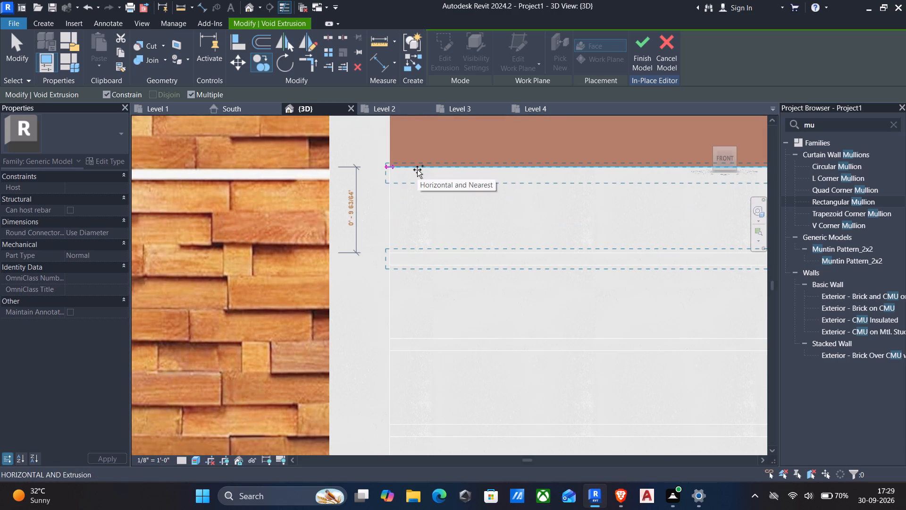
{"action": "scroll", "coordinate": [417, 170], "scroll_direction": "up", "scroll_amount": 3}
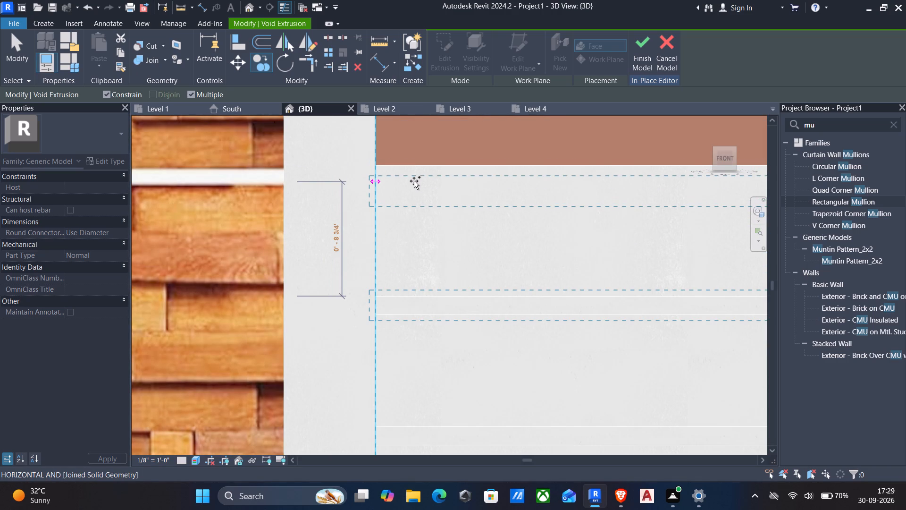
{"action": "left_click", "coordinate": [414, 181]}
{"action": "key", "text": "Escape"}
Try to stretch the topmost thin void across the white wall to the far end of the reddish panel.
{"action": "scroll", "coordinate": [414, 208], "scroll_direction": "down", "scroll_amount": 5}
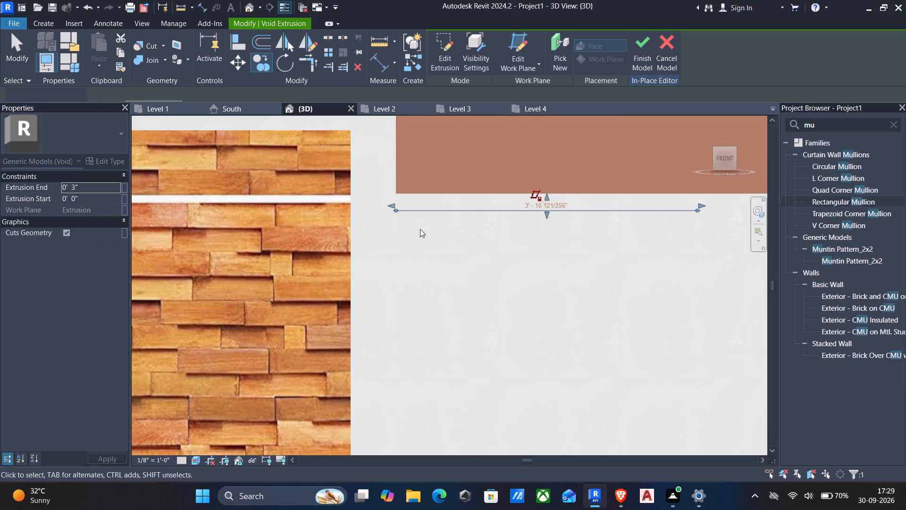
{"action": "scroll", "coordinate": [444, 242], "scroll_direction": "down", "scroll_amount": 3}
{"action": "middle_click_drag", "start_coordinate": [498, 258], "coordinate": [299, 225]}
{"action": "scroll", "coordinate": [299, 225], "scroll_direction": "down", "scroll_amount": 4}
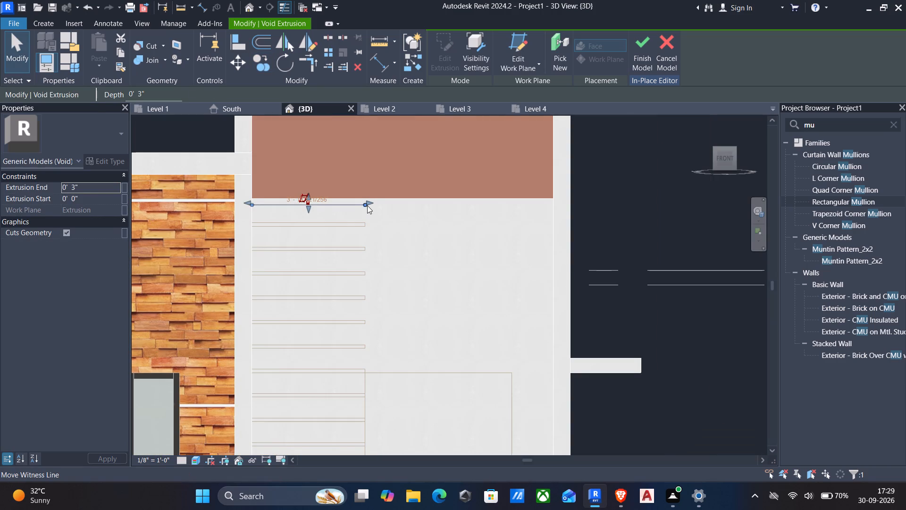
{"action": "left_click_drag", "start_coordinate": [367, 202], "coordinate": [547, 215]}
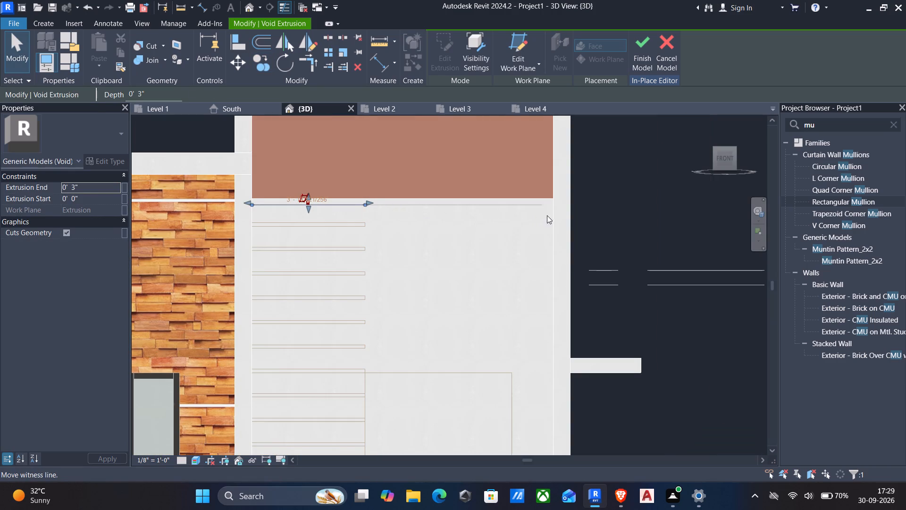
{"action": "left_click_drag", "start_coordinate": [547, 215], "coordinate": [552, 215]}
Stretch the second, third and fourth thin voids from the top across the white wall to the far end of the reddish panel.
{"action": "left_click", "coordinate": [363, 225]}
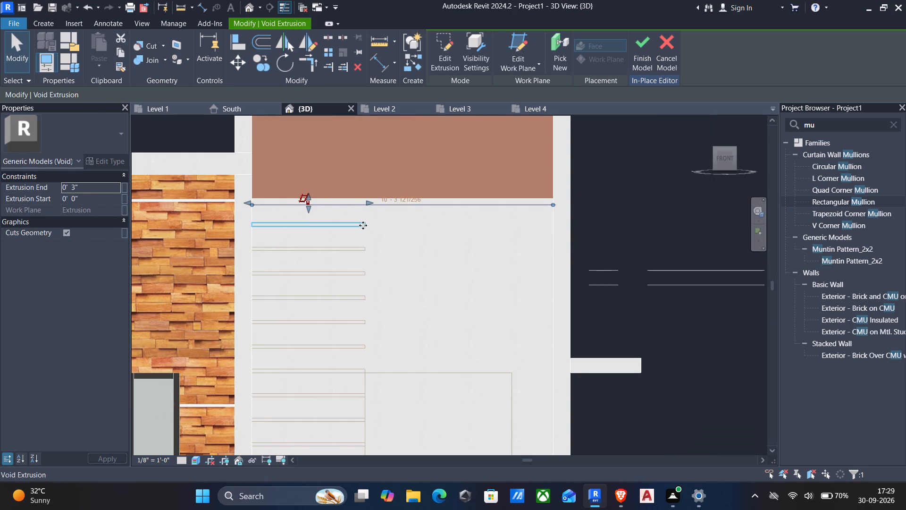
{"action": "left_click_drag", "start_coordinate": [370, 224], "coordinate": [529, 236]}
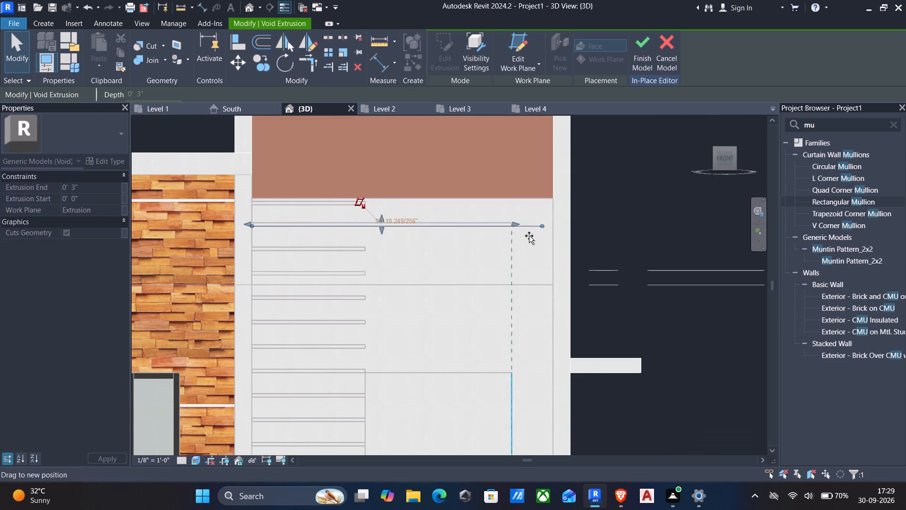
{"action": "left_click_drag", "start_coordinate": [529, 236], "coordinate": [564, 233]}
{"action": "left_click", "coordinate": [571, 226]}
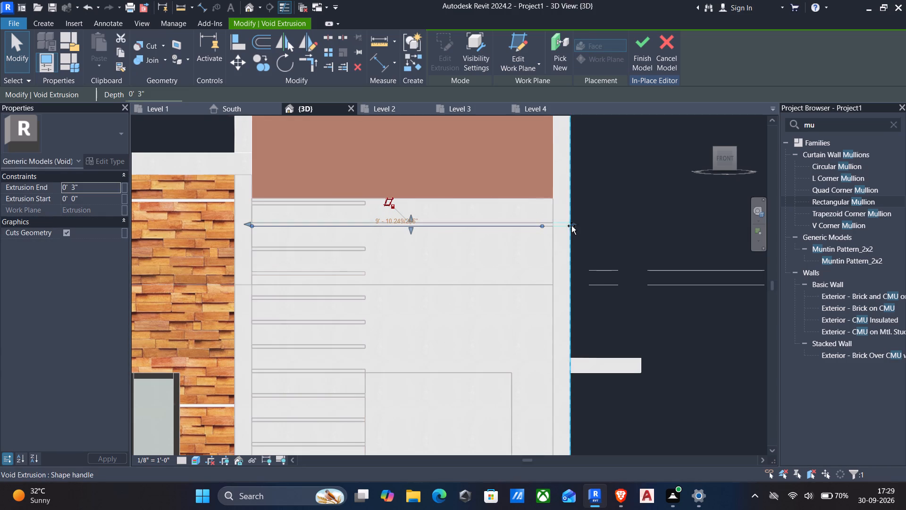
{"action": "left_click_drag", "start_coordinate": [570, 225], "coordinate": [549, 227]}
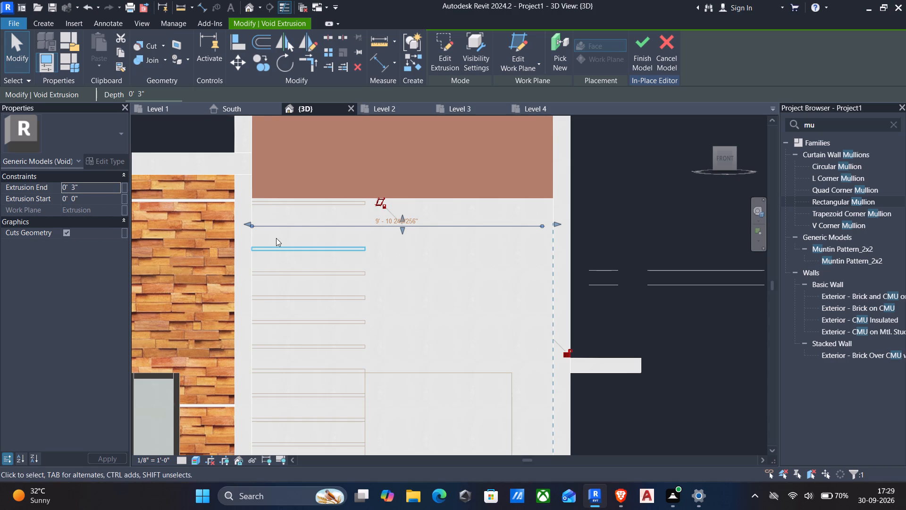
{"action": "left_click", "coordinate": [306, 250]}
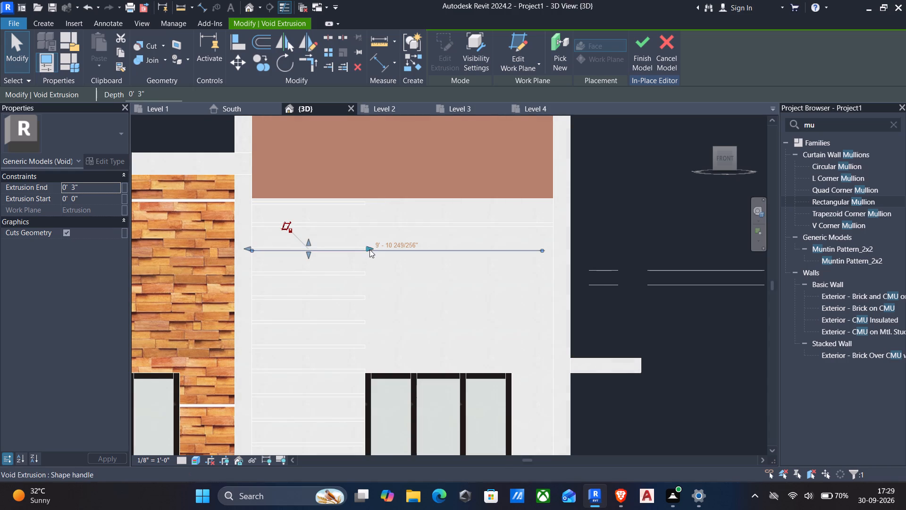
{"action": "left_click_drag", "start_coordinate": [369, 249], "coordinate": [552, 250]}
{"action": "left_click", "coordinate": [363, 274]}
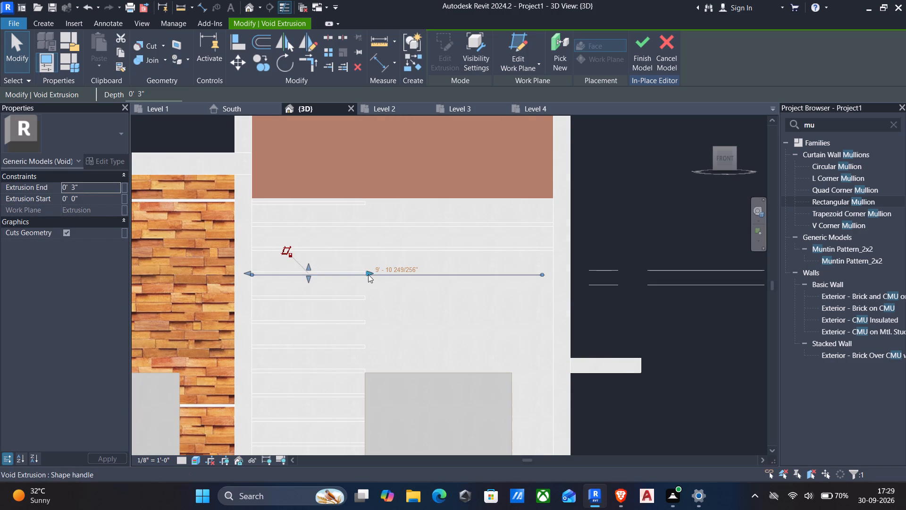
{"action": "left_click_drag", "start_coordinate": [368, 271], "coordinate": [549, 267]}
Stretch the fifth and sixth thin voids from the top across the white wall to the same far end.
{"action": "left_click", "coordinate": [361, 295]}
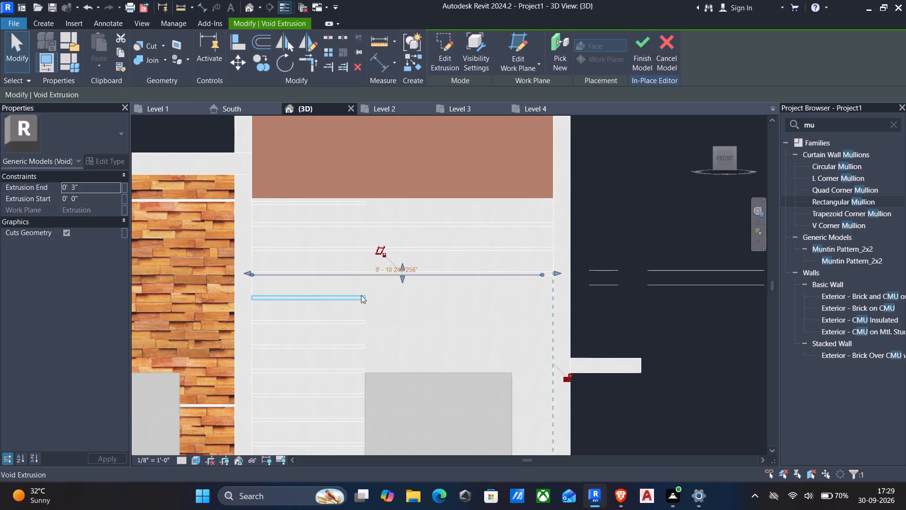
{"action": "left_click", "coordinate": [371, 292]}
{"action": "left_click", "coordinate": [338, 300]}
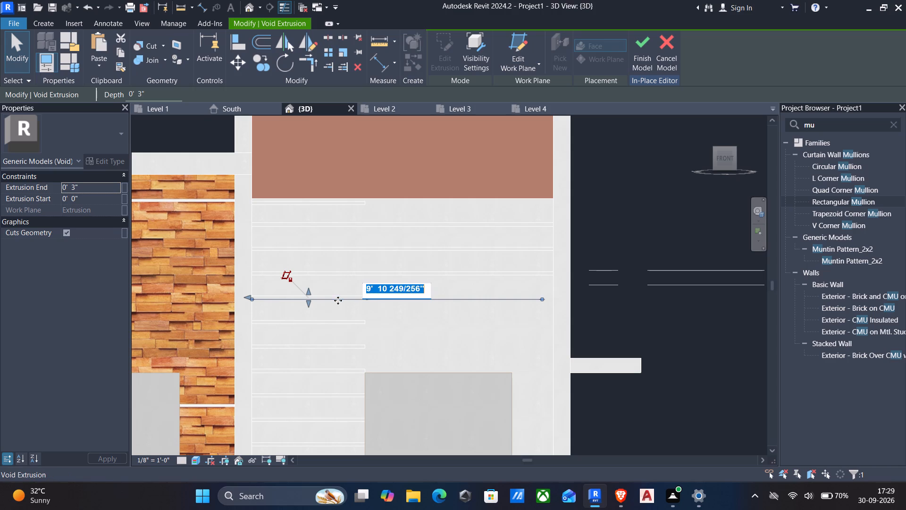
{"action": "left_click_drag", "start_coordinate": [368, 295], "coordinate": [462, 295]}
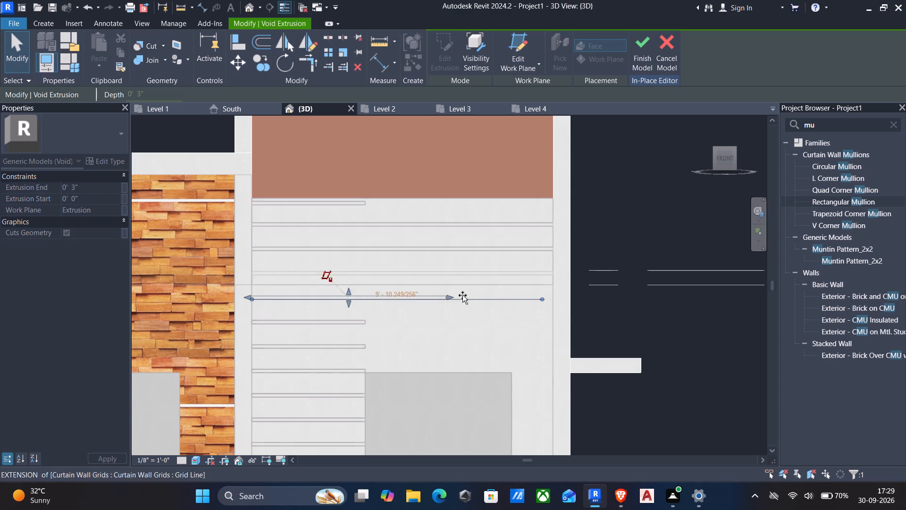
{"action": "left_click_drag", "start_coordinate": [462, 295], "coordinate": [557, 306]}
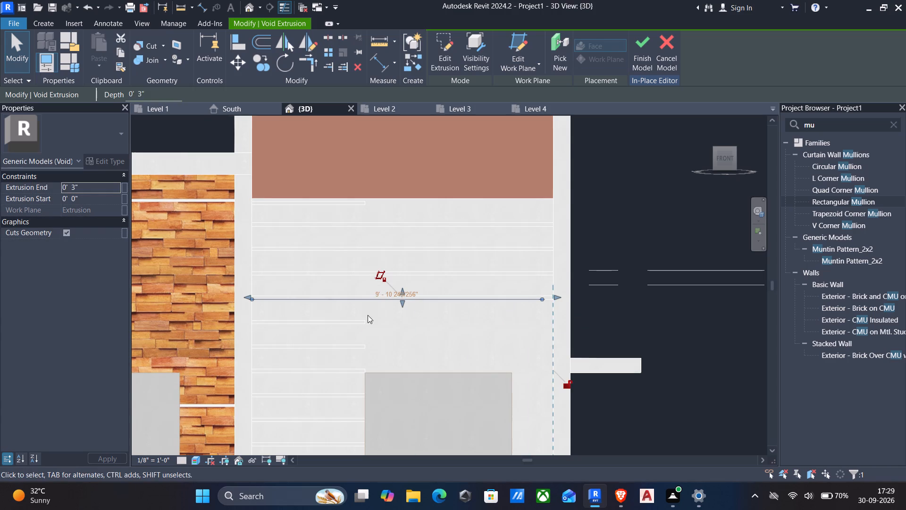
{"action": "left_click", "coordinate": [362, 322]}
{"action": "left_click_drag", "start_coordinate": [370, 321], "coordinate": [546, 330]}
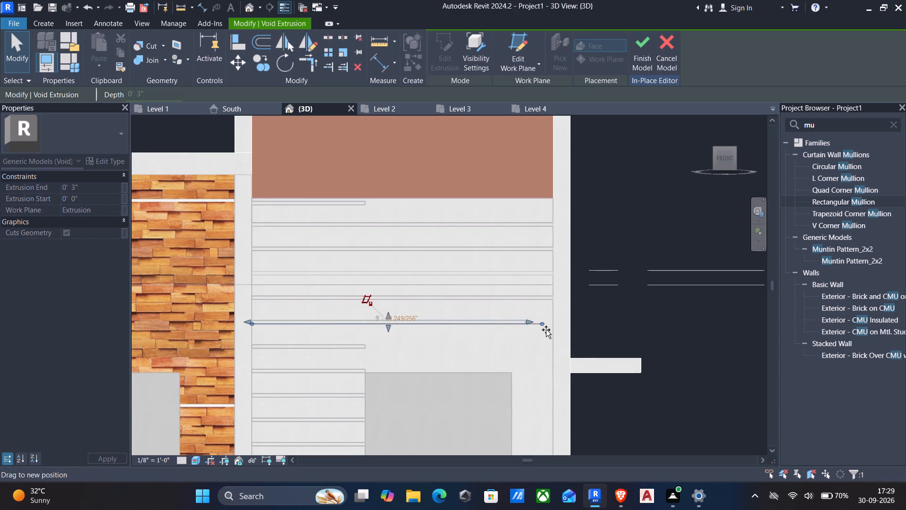
{"action": "left_click_drag", "start_coordinate": [546, 330], "coordinate": [555, 331]}
Shift the seventh thin void from the top slightly towards the window side and stretch its end to the same far end.
{"action": "left_click_drag", "start_coordinate": [333, 345], "coordinate": [352, 346]}
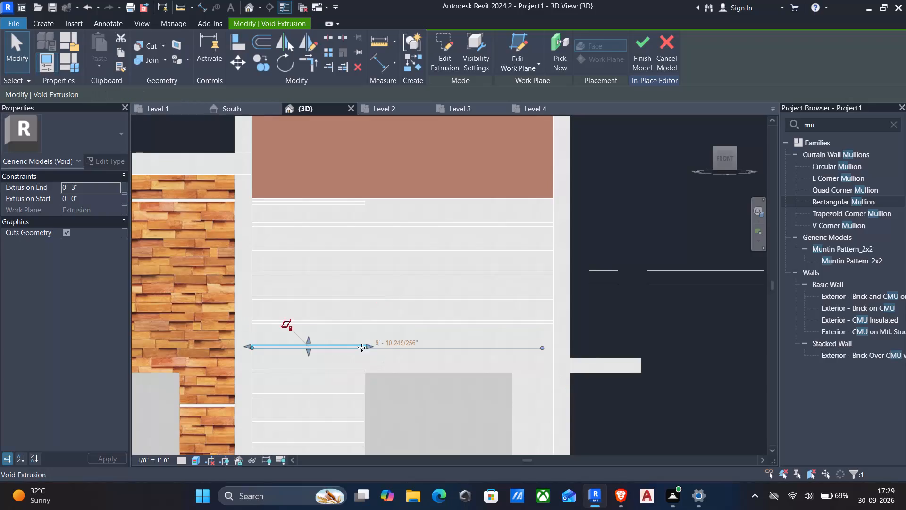
{"action": "left_click_drag", "start_coordinate": [385, 347], "coordinate": [540, 358]}
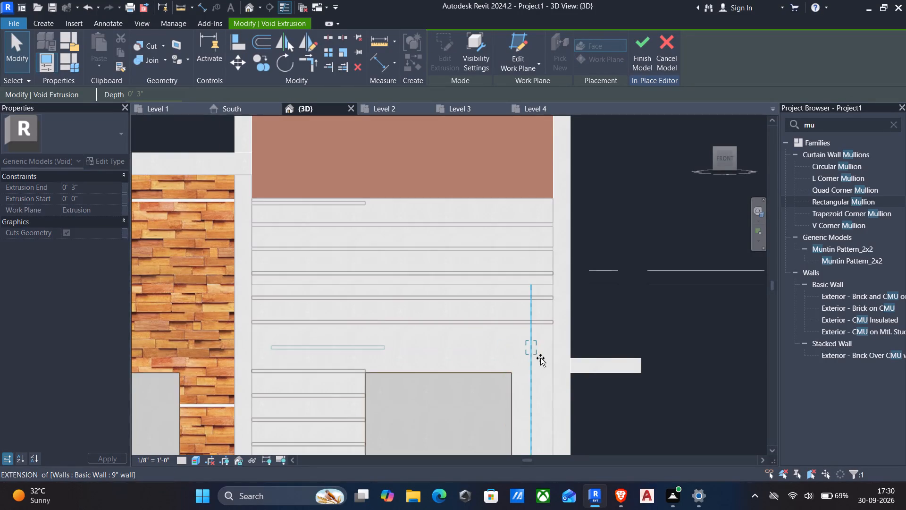
{"action": "left_click_drag", "start_coordinate": [540, 358], "coordinate": [549, 358]}
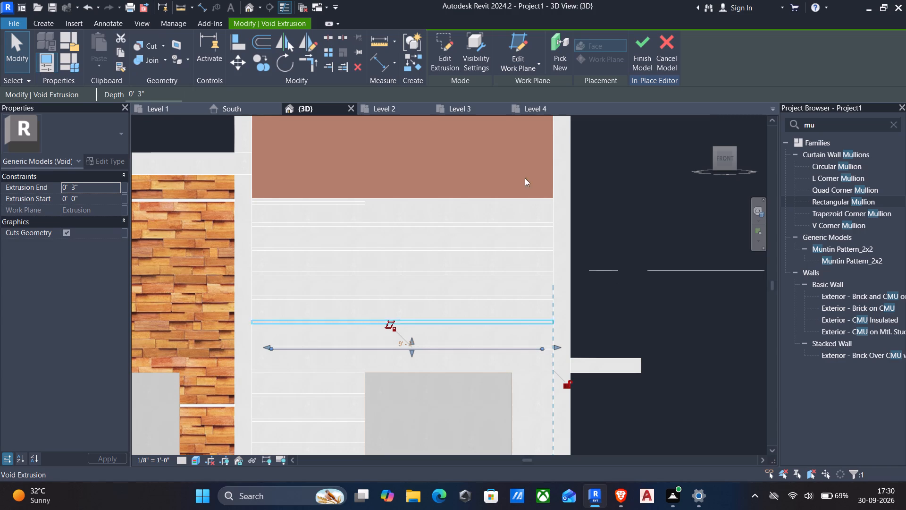
Finish the in-place model with its void cuts and dismiss the save reminder without saving.
{"action": "scroll", "coordinate": [460, 195], "scroll_direction": "down", "scroll_amount": 2}
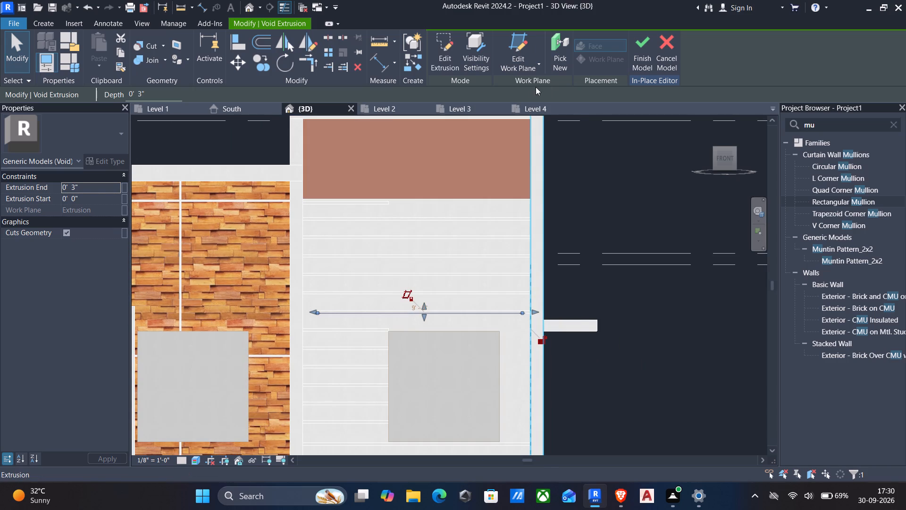
{"action": "left_click", "coordinate": [638, 48]}
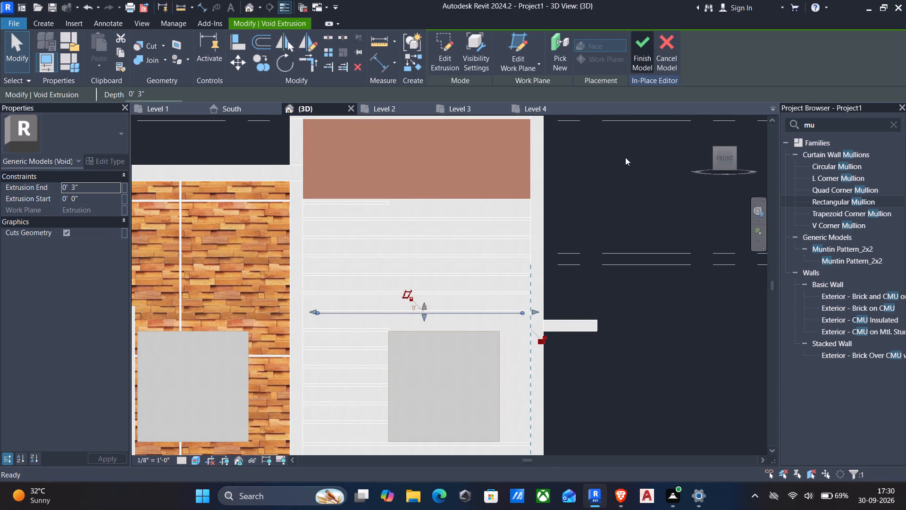
{"action": "scroll", "coordinate": [620, 205], "scroll_direction": "down", "scroll_amount": 1}
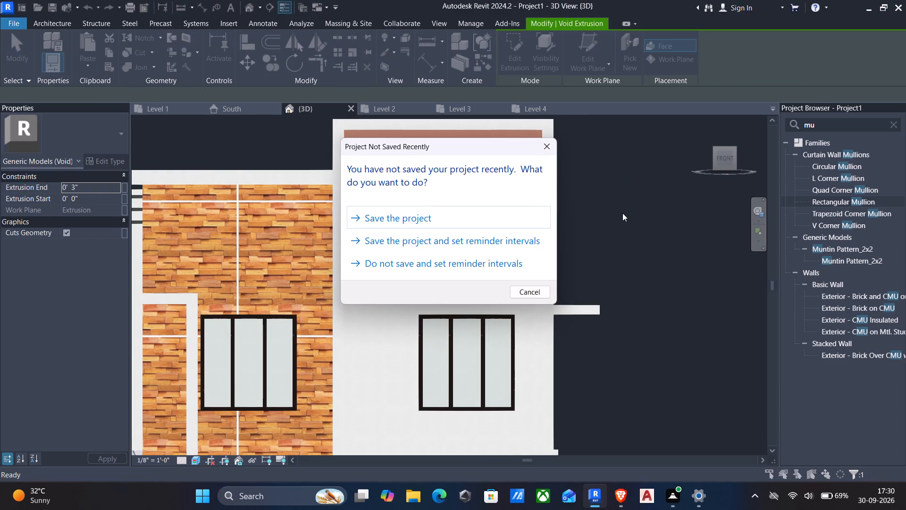
{"action": "left_click", "coordinate": [545, 143]}
Examine the grooves on the white wall's front face from an angled 3D view.
{"action": "scroll", "coordinate": [598, 196], "scroll_direction": "down", "scroll_amount": 2}
{"action": "middle_click_drag", "start_coordinate": [599, 206], "coordinate": [538, 227], "text": "shift"}
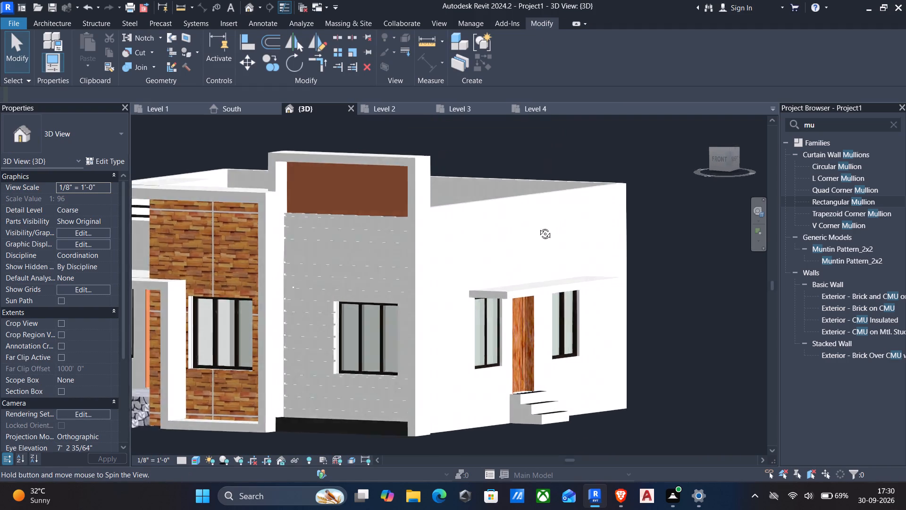
{"action": "middle_click_drag", "start_coordinate": [538, 227], "coordinate": [532, 232], "text": "shift"}
{"action": "scroll", "coordinate": [285, 293], "scroll_direction": "up", "scroll_amount": 3}
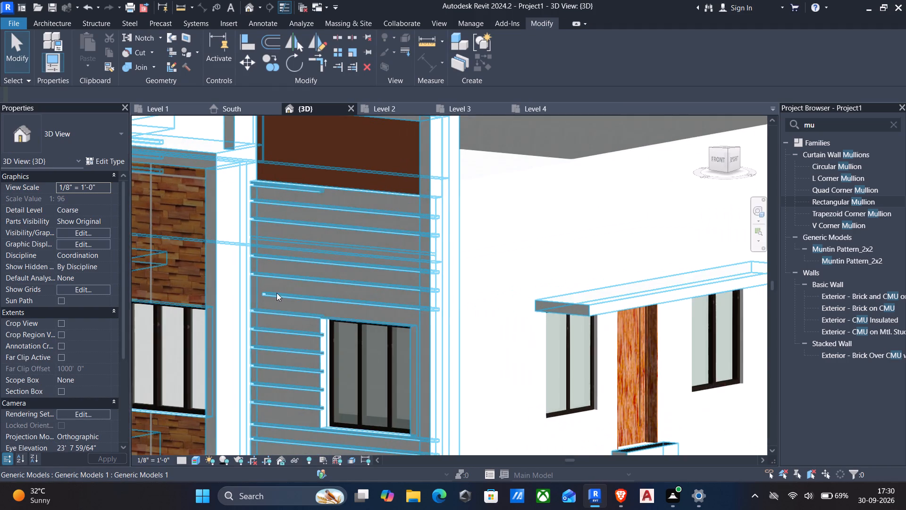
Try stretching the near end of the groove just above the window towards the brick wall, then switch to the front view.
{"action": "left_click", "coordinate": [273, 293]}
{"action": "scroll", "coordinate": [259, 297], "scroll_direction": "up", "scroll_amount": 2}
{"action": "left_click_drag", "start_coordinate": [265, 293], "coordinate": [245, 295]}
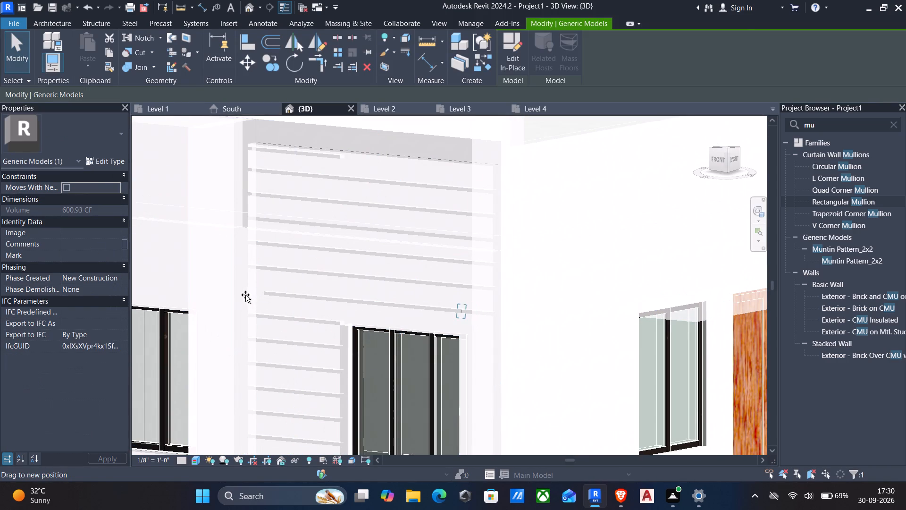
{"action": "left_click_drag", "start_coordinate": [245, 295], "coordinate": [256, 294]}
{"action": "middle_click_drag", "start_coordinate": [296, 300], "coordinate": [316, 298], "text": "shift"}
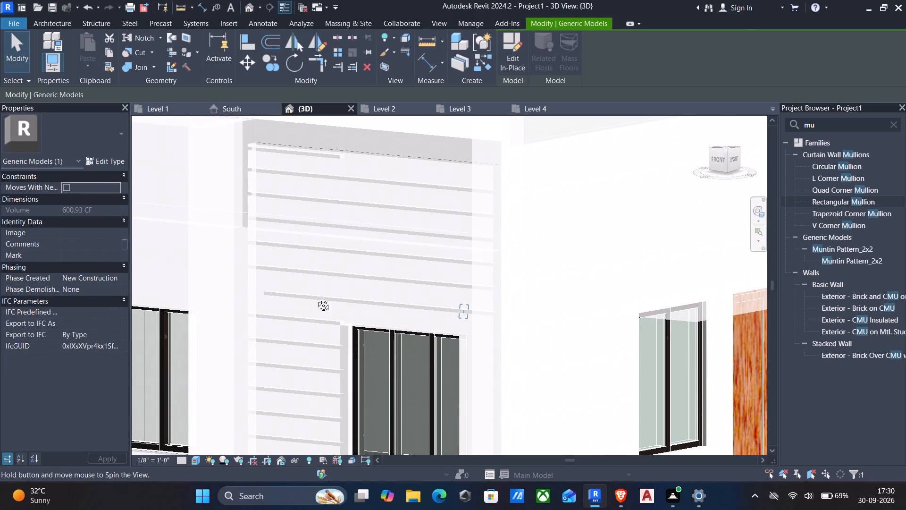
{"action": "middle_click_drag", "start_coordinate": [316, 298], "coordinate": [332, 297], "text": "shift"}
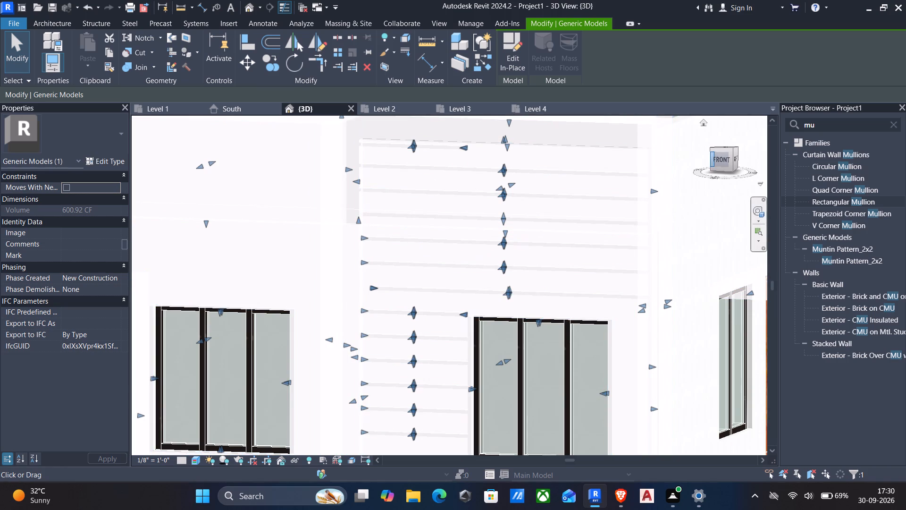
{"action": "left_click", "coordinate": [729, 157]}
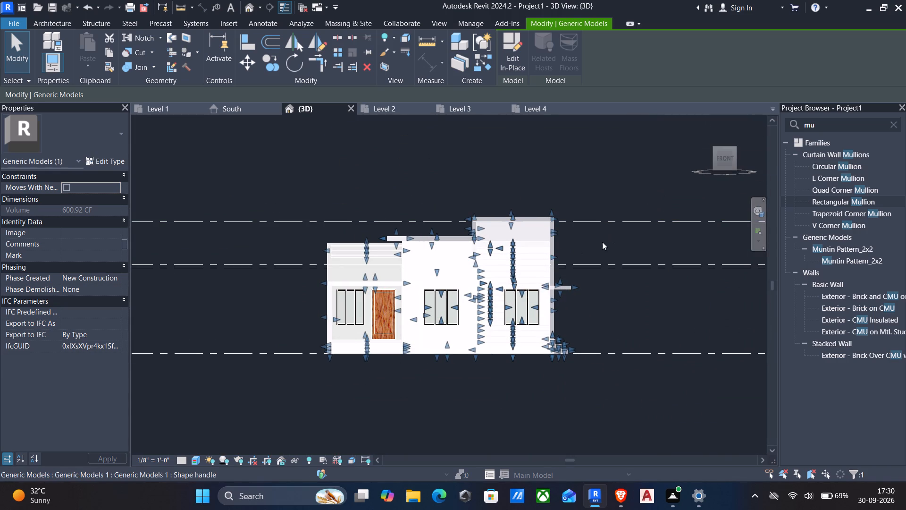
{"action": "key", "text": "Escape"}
Stretch the brick-side end of the groove just above the window to roughly line up with the grooves around it.
{"action": "scroll", "coordinate": [490, 269], "scroll_direction": "up", "scroll_amount": 4}
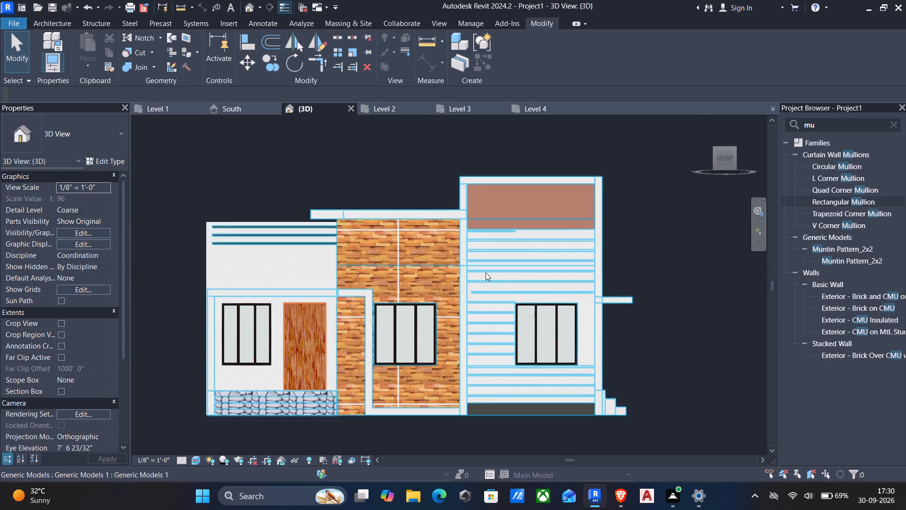
{"action": "scroll", "coordinate": [486, 272], "scroll_direction": "up", "scroll_amount": 1}
{"action": "scroll", "coordinate": [463, 310], "scroll_direction": "up", "scroll_amount": 3}
{"action": "left_click", "coordinate": [485, 289]}
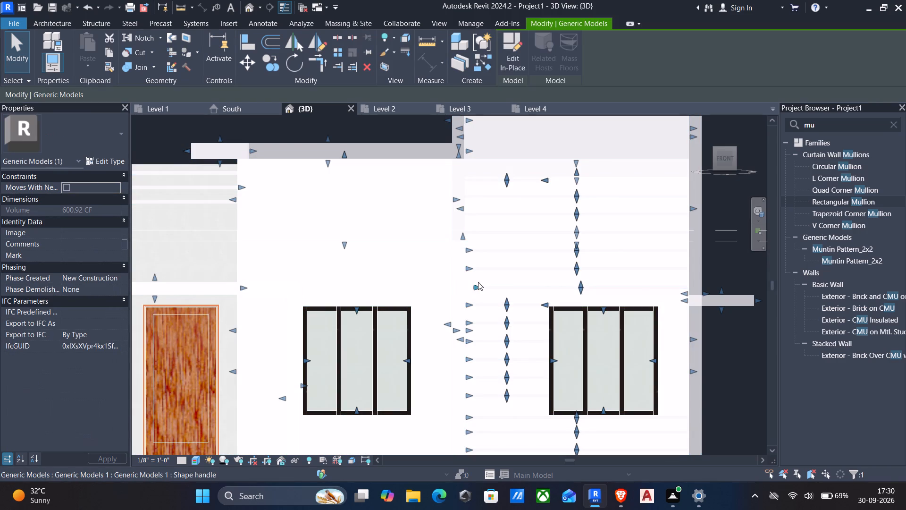
{"action": "left_click_drag", "start_coordinate": [477, 286], "coordinate": [466, 291]}
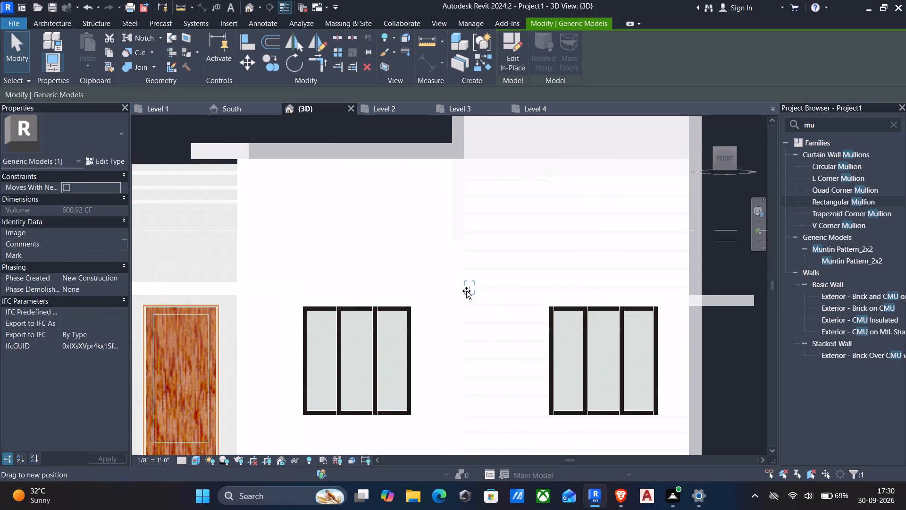
{"action": "left_click_drag", "start_coordinate": [466, 291], "coordinate": [458, 294]}
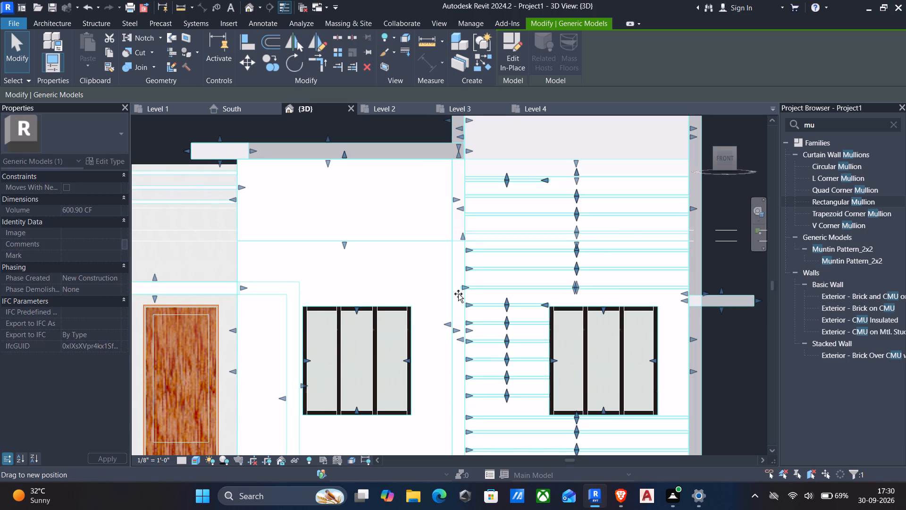
{"action": "left_click_drag", "start_coordinate": [458, 294], "coordinate": [467, 289]}
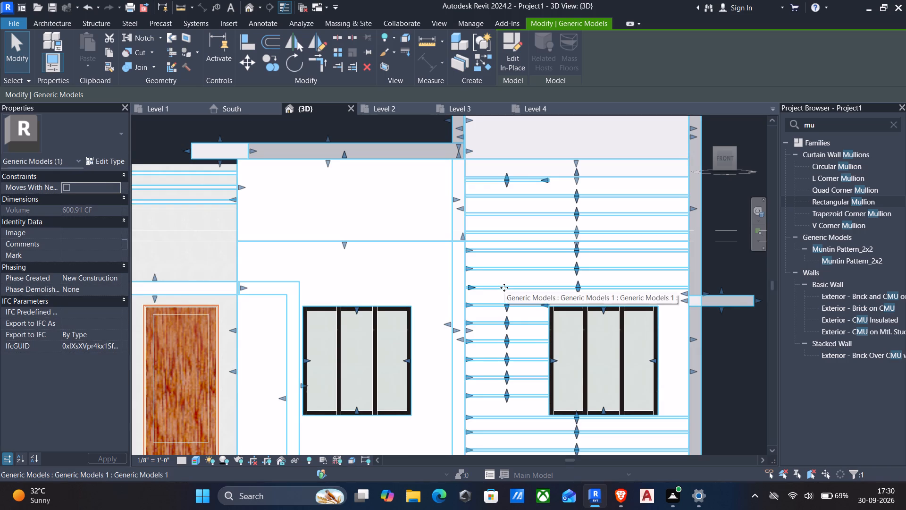
{"action": "key", "text": "Escape"}
Fine-tune the brick-side end of that groove so it lands on the common starting edge of the white wall's grooves.
{"action": "scroll", "coordinate": [455, 286], "scroll_direction": "up", "scroll_amount": 4}
{"action": "left_click", "coordinate": [485, 288]}
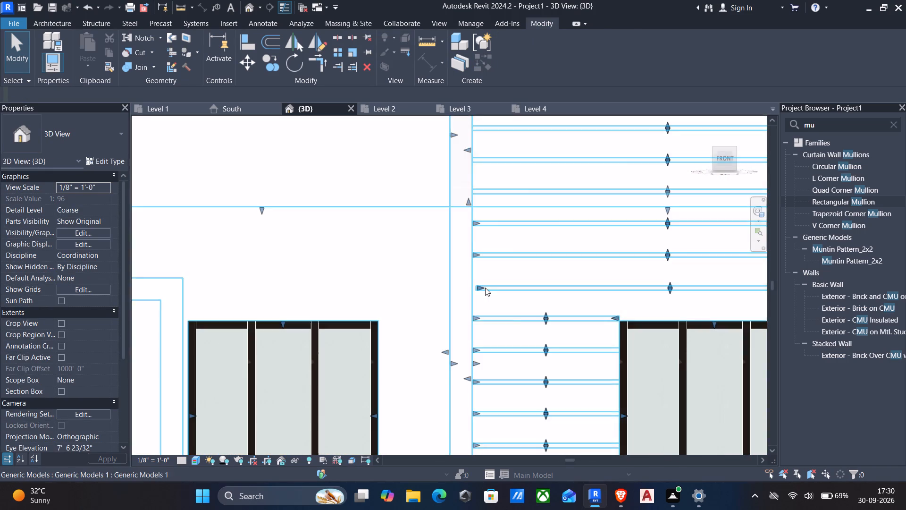
{"action": "scroll", "coordinate": [484, 288], "scroll_direction": "up", "scroll_amount": 4}
{"action": "left_click_drag", "start_coordinate": [471, 289], "coordinate": [462, 292]}
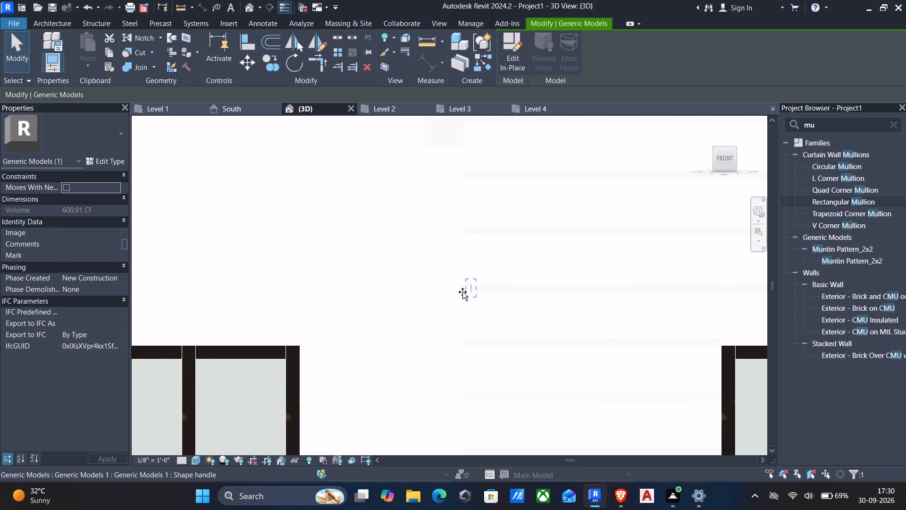
{"action": "left_click_drag", "start_coordinate": [462, 292], "coordinate": [460, 291]}
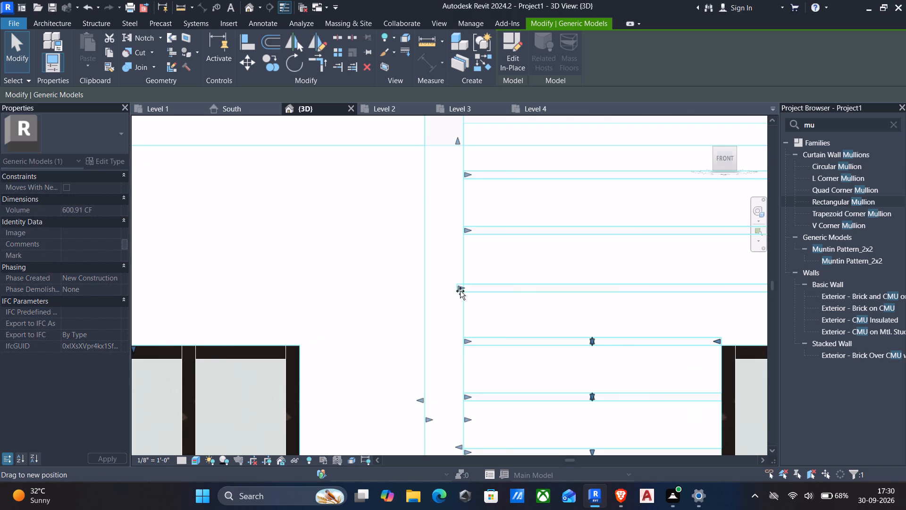
{"action": "left_click_drag", "start_coordinate": [460, 291], "coordinate": [463, 291]}
{"action": "scroll", "coordinate": [484, 298], "scroll_direction": "down", "scroll_amount": 4}
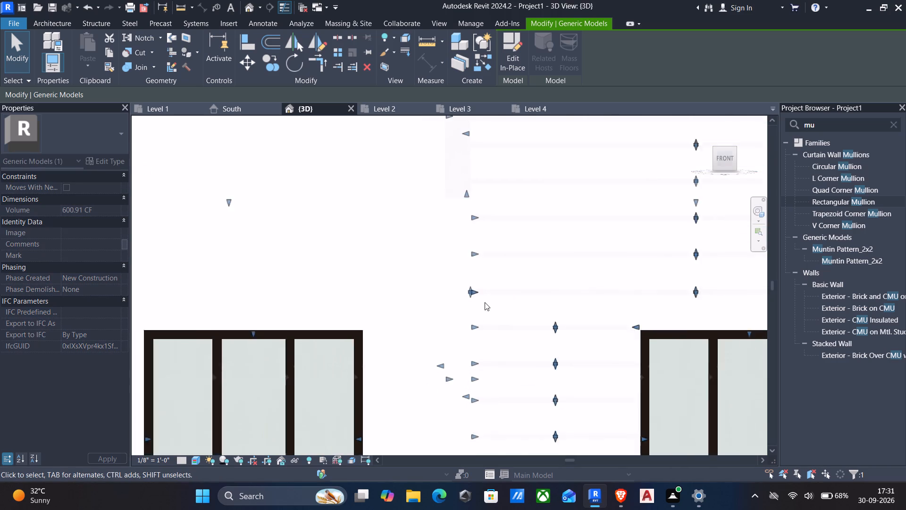
{"action": "scroll", "coordinate": [485, 302], "scroll_direction": "down", "scroll_amount": 4}
{"action": "key", "text": "Escape"}
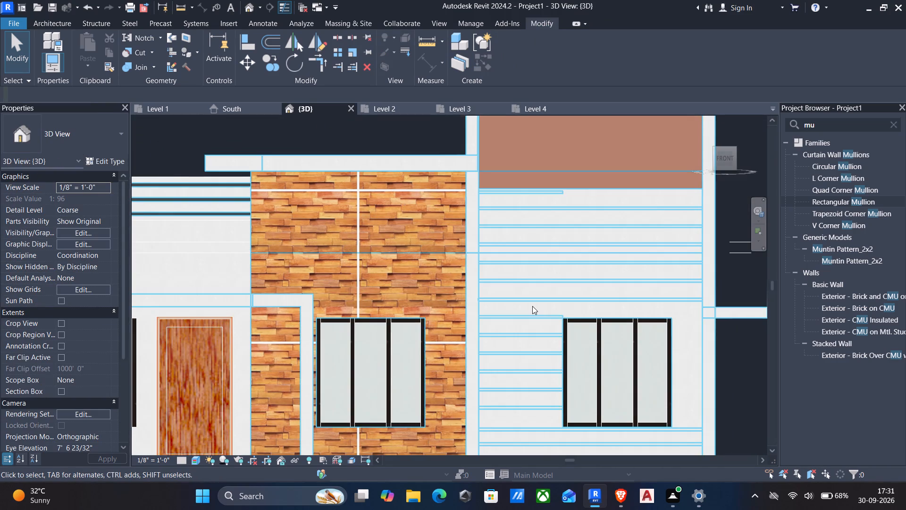
Open the facade's in-place generic model for editing.
{"action": "middle_click_drag", "start_coordinate": [605, 315], "coordinate": [654, 319]}
{"action": "left_click_drag", "start_coordinate": [638, 318], "coordinate": [653, 319]}
{"action": "scroll", "coordinate": [653, 319], "scroll_direction": "up", "scroll_amount": 1}
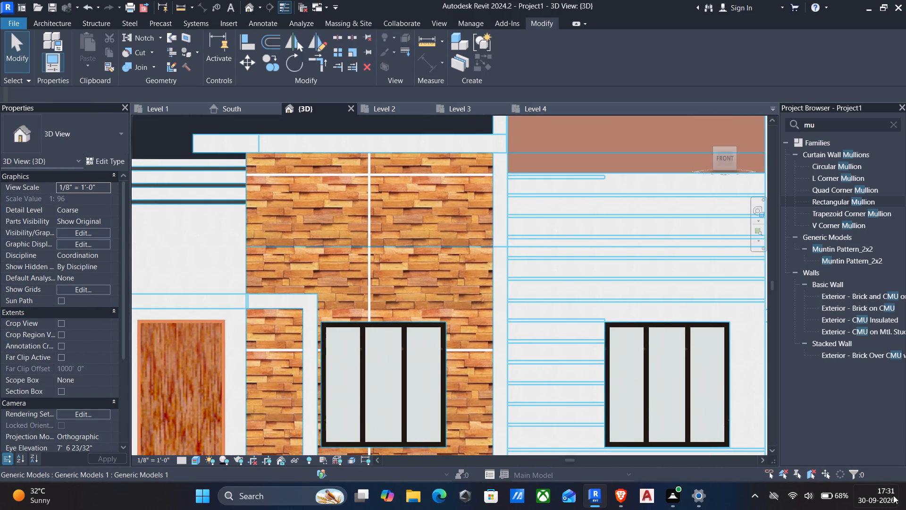
{"action": "scroll", "coordinate": [639, 260], "scroll_direction": "down", "scroll_amount": 2}
{"action": "middle_click_drag", "start_coordinate": [639, 260], "coordinate": [507, 260]}
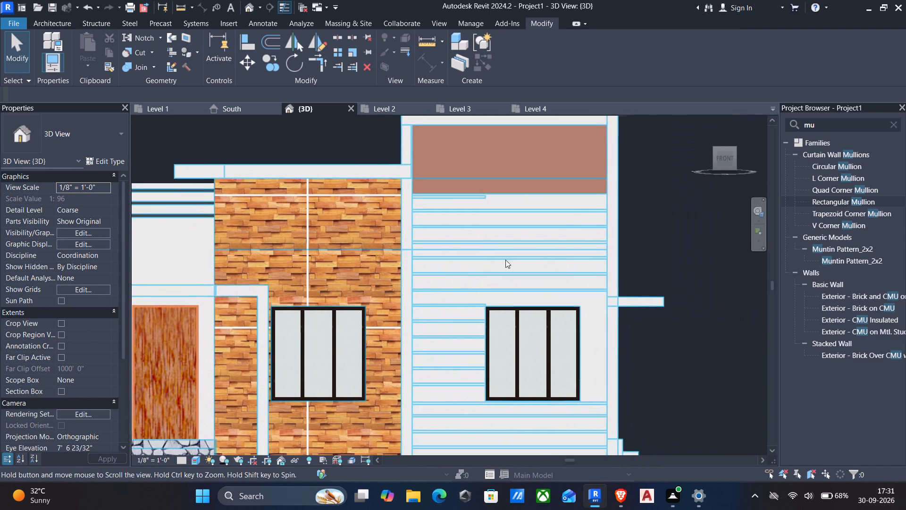
{"action": "left_click", "coordinate": [455, 319]}
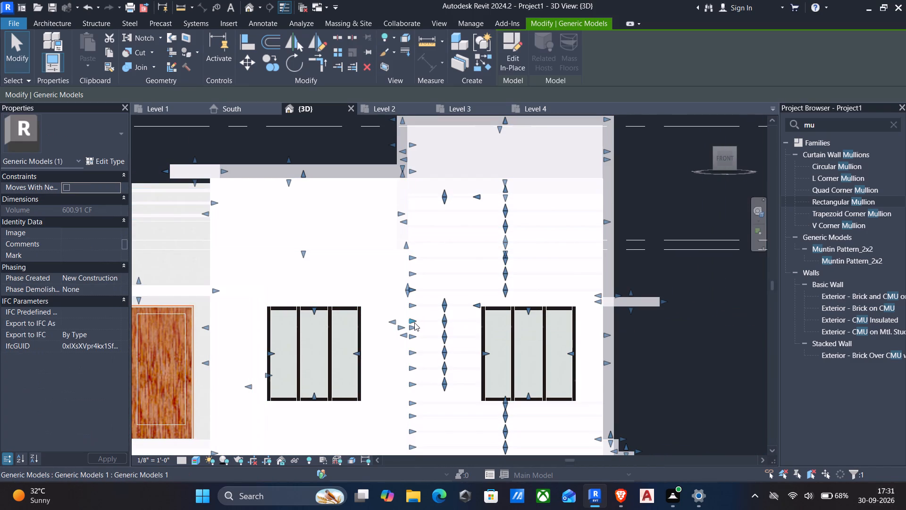
{"action": "left_click", "coordinate": [504, 61]}
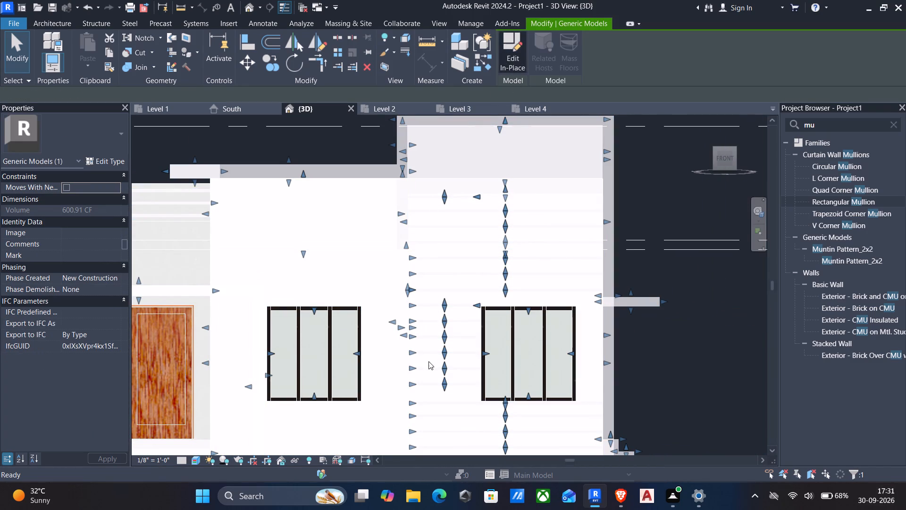
Copy the second short void from the top beside the window about 8' 10" horizontally to the window's far side.
{"action": "left_click", "coordinate": [423, 317]}
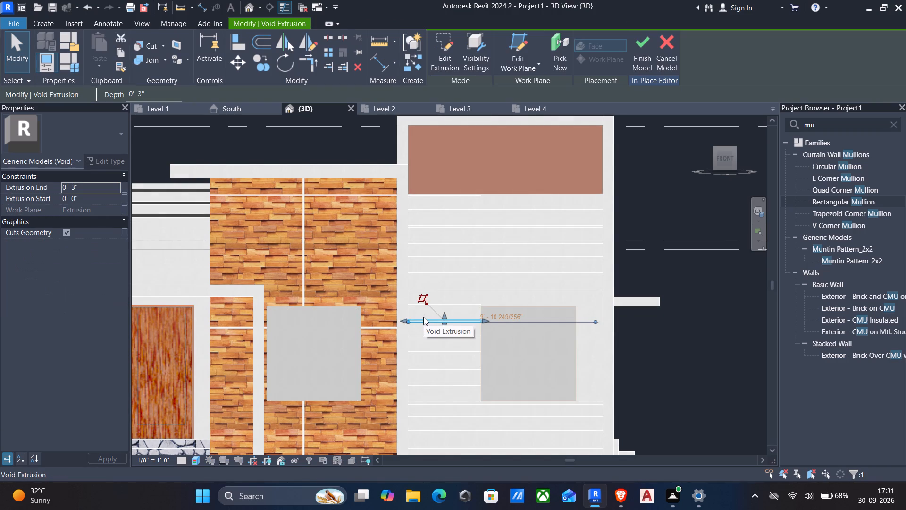
{"action": "type", "text": "co"}
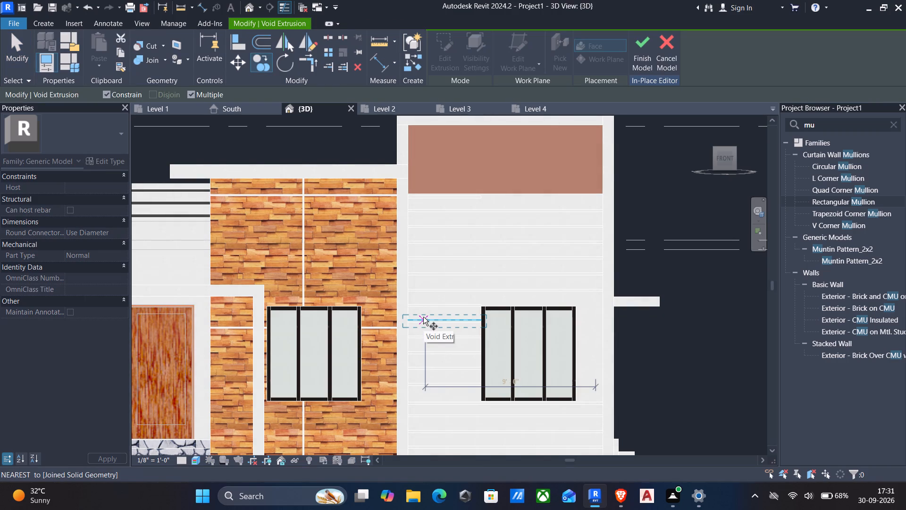
{"action": "scroll", "coordinate": [419, 320], "scroll_direction": "up", "scroll_amount": 7}
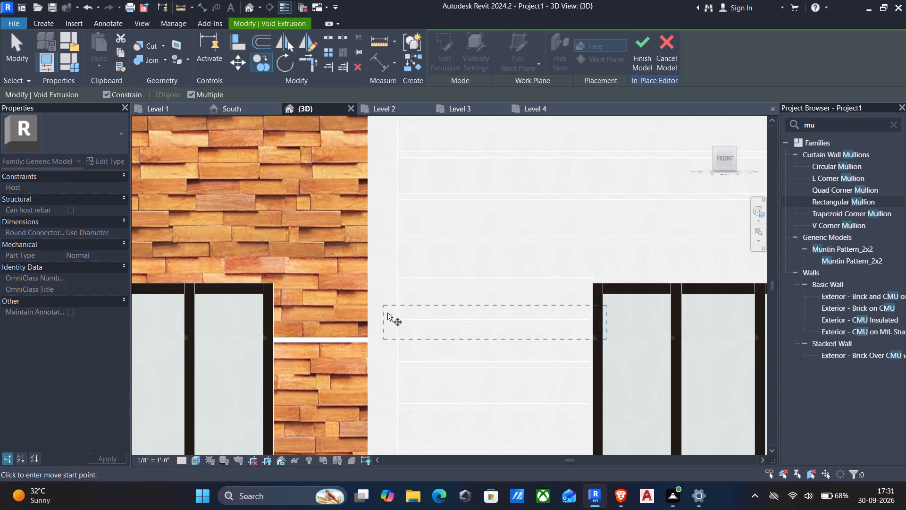
{"action": "left_click", "coordinate": [397, 320]}
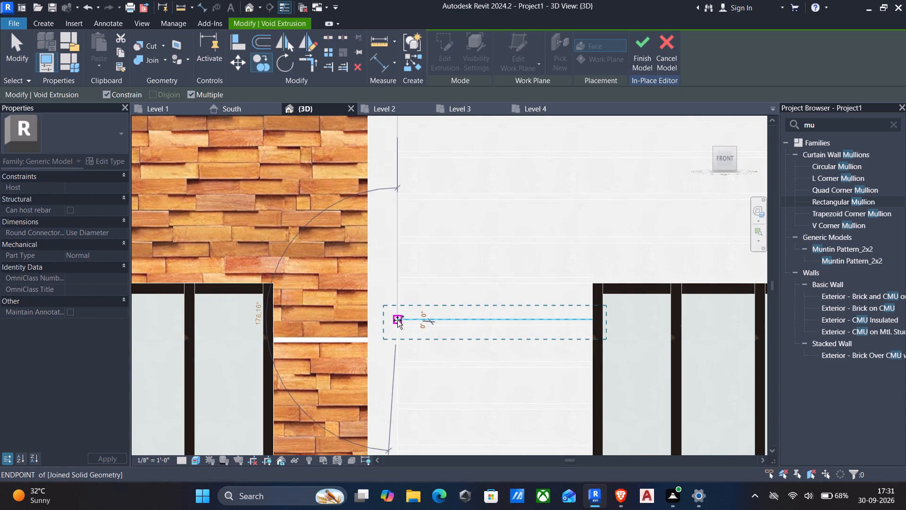
{"action": "scroll", "coordinate": [503, 328], "scroll_direction": "up", "scroll_amount": 1}
{"action": "middle_click_drag", "start_coordinate": [503, 329], "coordinate": [435, 315]}
{"action": "scroll", "coordinate": [434, 315], "scroll_direction": "down", "scroll_amount": 2}
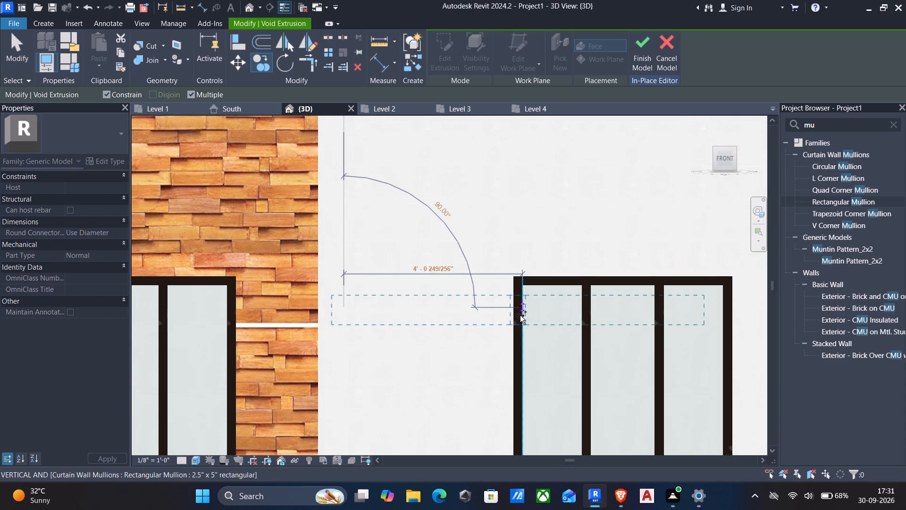
{"action": "middle_click_drag", "start_coordinate": [520, 315], "coordinate": [417, 303]}
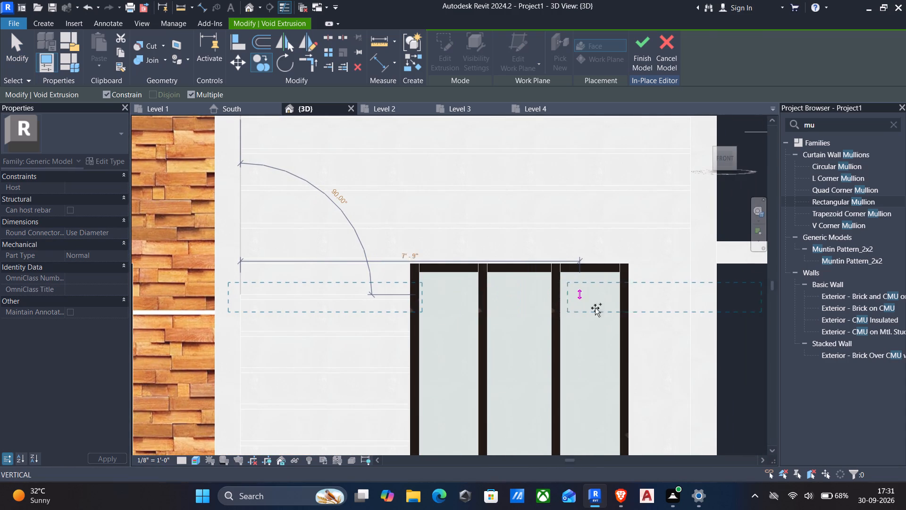
{"action": "left_click", "coordinate": [633, 303]}
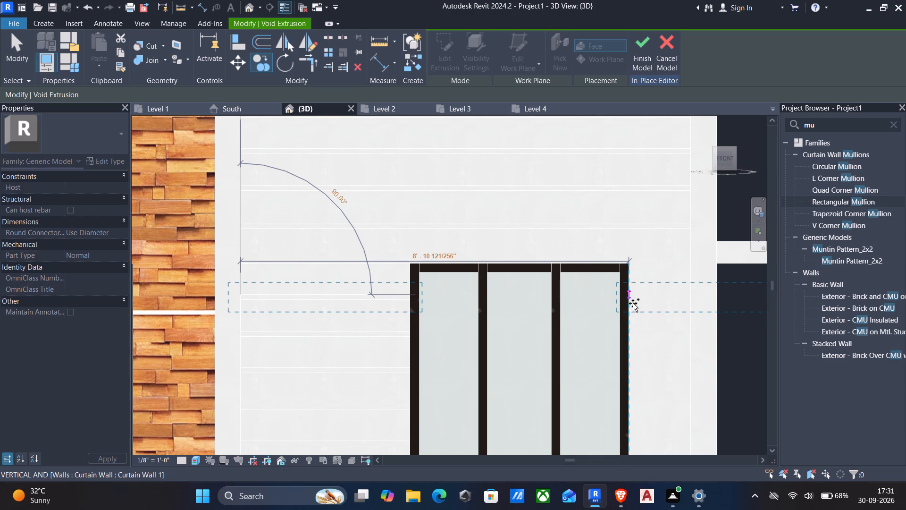
{"action": "key", "text": "Escape"}
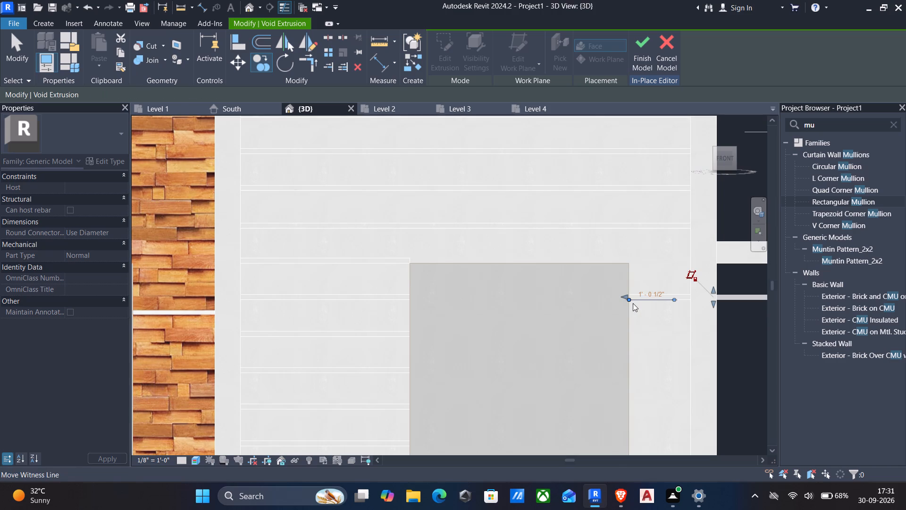
Fit the copied void between the window's far side and the far end line of the white wall's long grooves.
{"action": "scroll", "coordinate": [606, 304], "scroll_direction": "down", "scroll_amount": 2}
{"action": "middle_click_drag", "start_coordinate": [613, 307], "coordinate": [514, 312]}
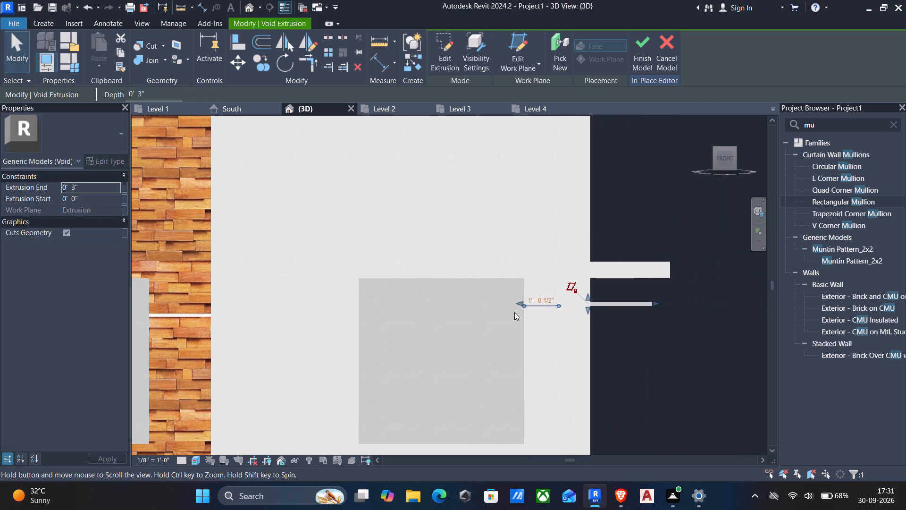
{"action": "left_click_drag", "start_coordinate": [660, 304], "coordinate": [637, 307]}
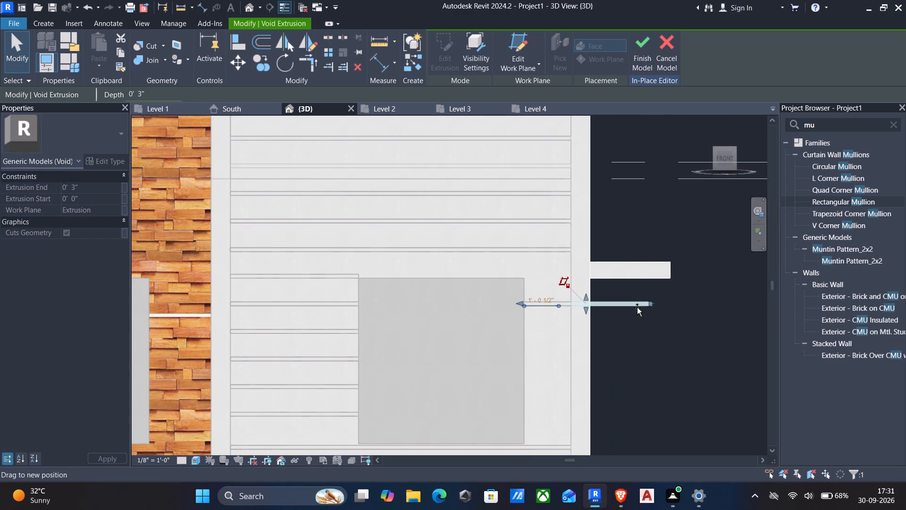
{"action": "left_click_drag", "start_coordinate": [637, 307], "coordinate": [604, 309]}
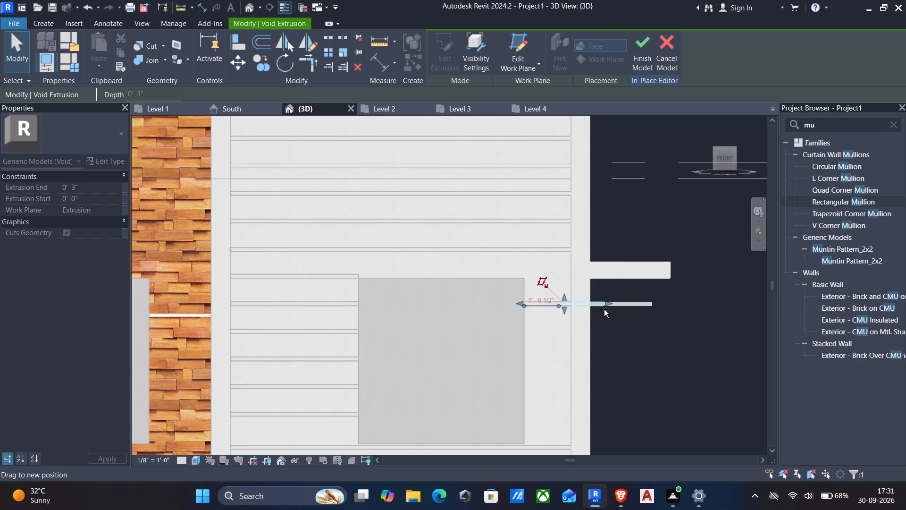
{"action": "left_click_drag", "start_coordinate": [604, 309], "coordinate": [573, 312]}
{"action": "scroll", "coordinate": [579, 310], "scroll_direction": "up", "scroll_amount": 5}
{"action": "key", "text": "Escape"}
{"action": "scroll", "coordinate": [553, 298], "scroll_direction": "up", "scroll_amount": 4}
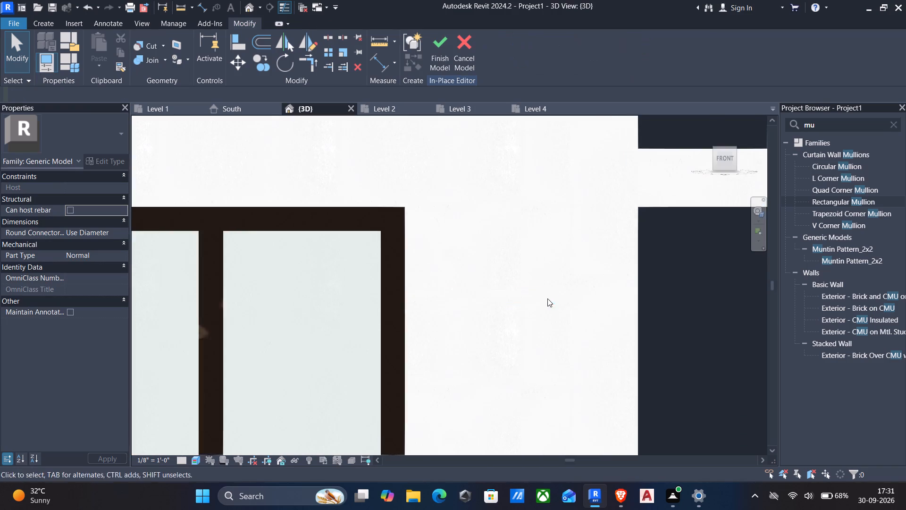
{"action": "scroll", "coordinate": [544, 299], "scroll_direction": "down", "scroll_amount": 5}
{"action": "left_click", "coordinate": [500, 300]}
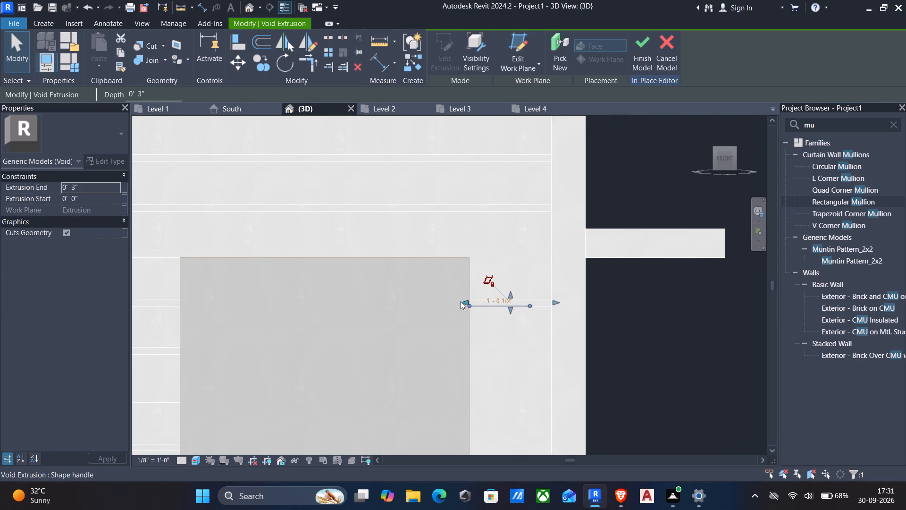
{"action": "left_click_drag", "start_coordinate": [463, 300], "coordinate": [474, 298]}
{"action": "key", "text": "Escape"}
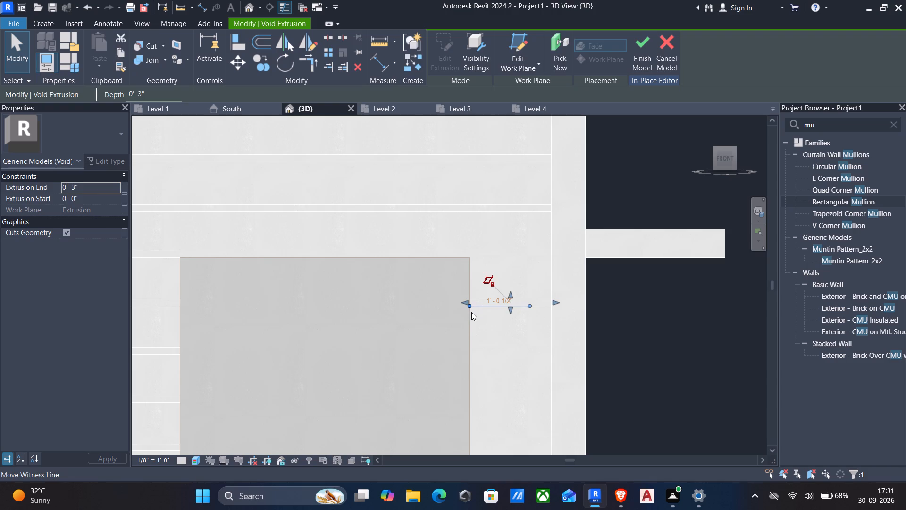
Copy the fitted short void 10" straight down along the window's far side, with multiple copying enabled.
{"action": "middle_click_drag", "start_coordinate": [461, 320], "coordinate": [519, 268]}
{"action": "scroll", "coordinate": [520, 266], "scroll_direction": "down", "scroll_amount": 3}
{"action": "scroll", "coordinate": [295, 272], "scroll_direction": "down", "scroll_amount": 6}
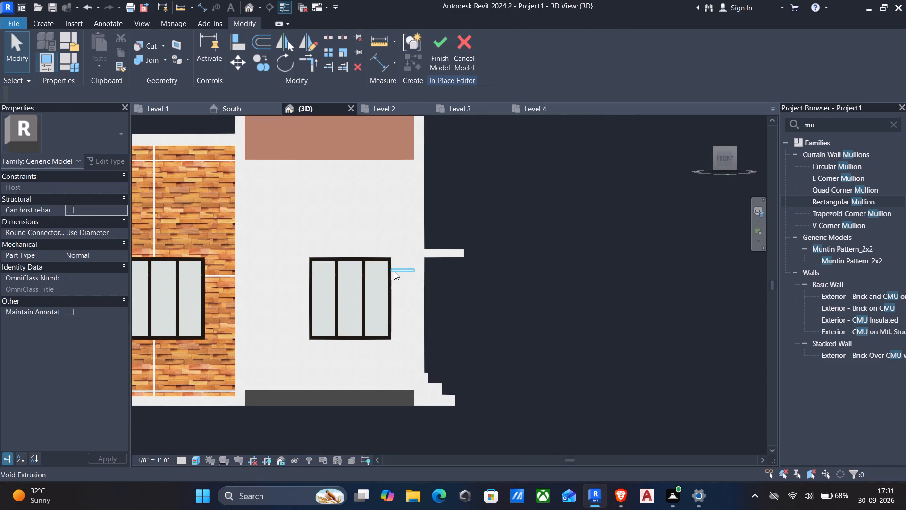
{"action": "left_click", "coordinate": [394, 271]}
{"action": "key", "text": "c"}
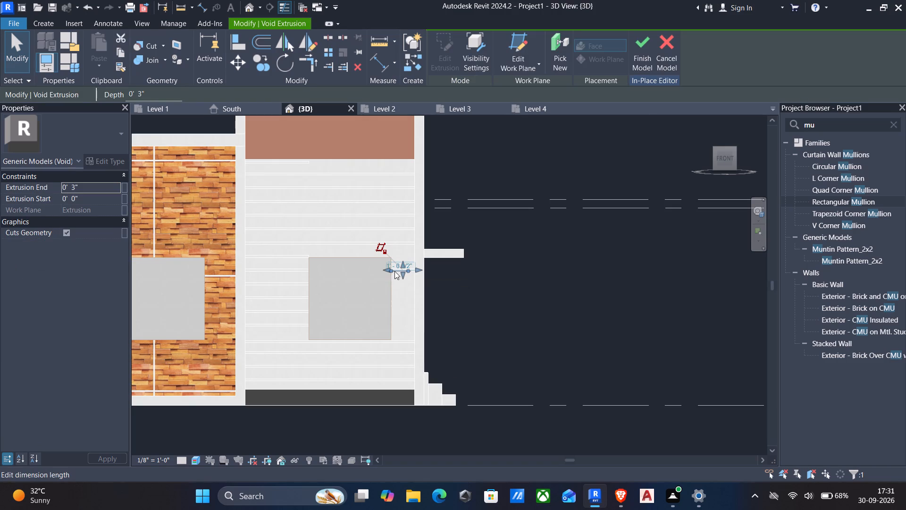
{"action": "key", "text": "o"}
{"action": "scroll", "coordinate": [394, 263], "scroll_direction": "up", "scroll_amount": 3}
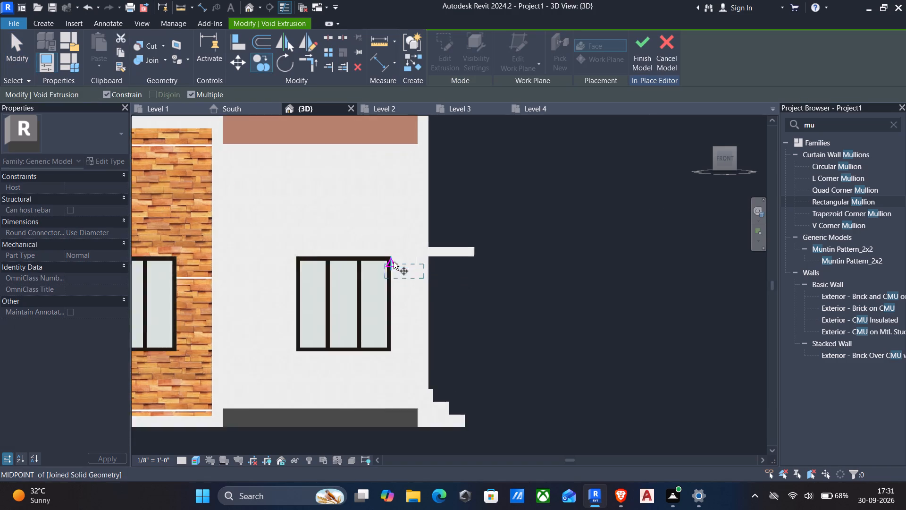
{"action": "scroll", "coordinate": [394, 262], "scroll_direction": "up", "scroll_amount": 5}
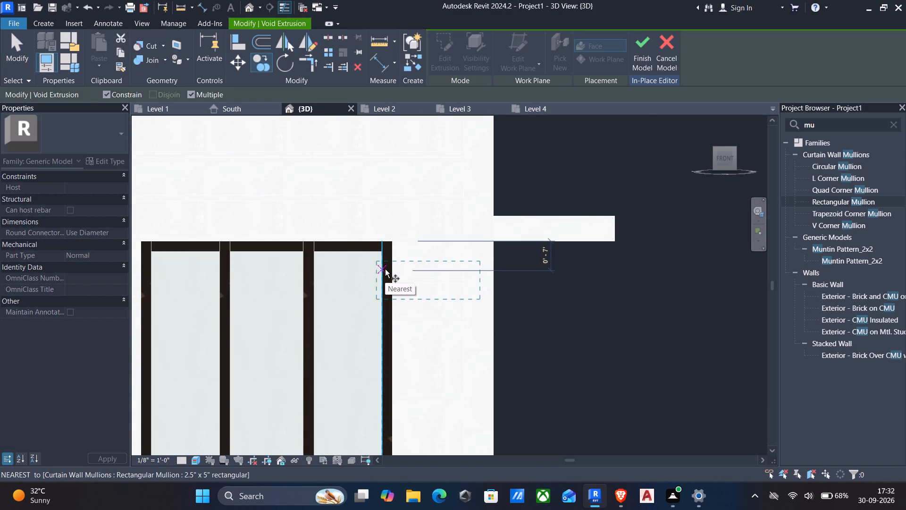
{"action": "scroll", "coordinate": [387, 267], "scroll_direction": "up", "scroll_amount": 3}
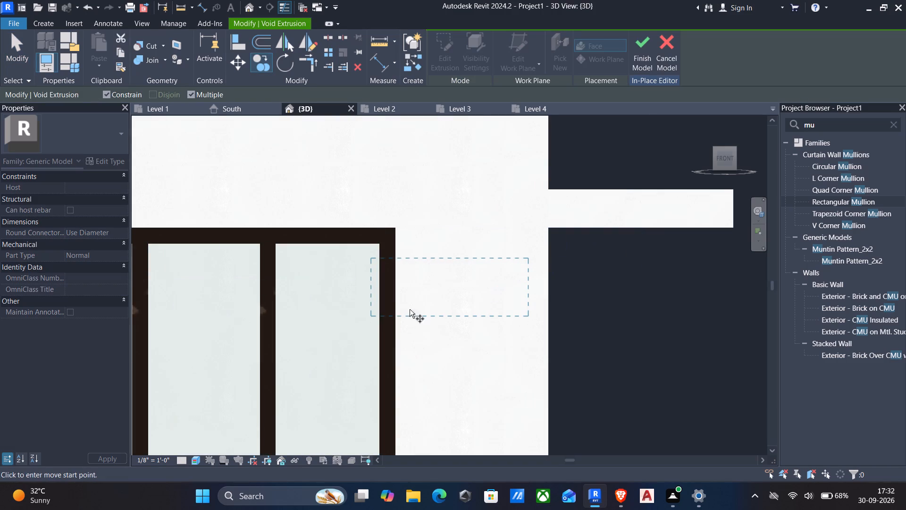
{"action": "scroll", "coordinate": [394, 277], "scroll_direction": "up", "scroll_amount": 2}
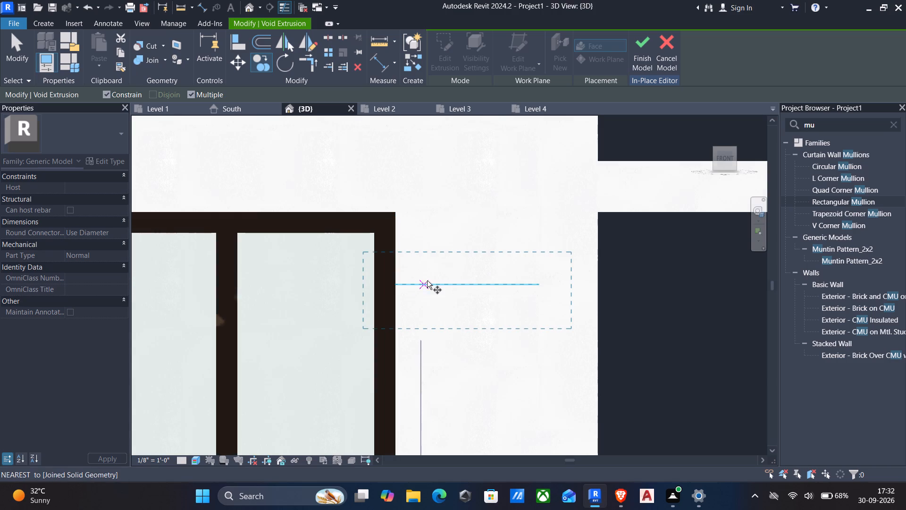
{"action": "left_click", "coordinate": [393, 280]}
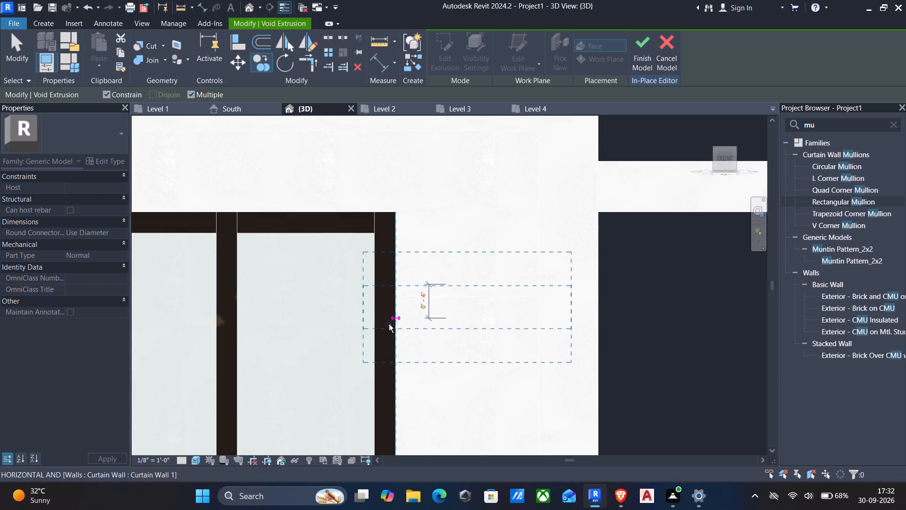
{"action": "left_click", "coordinate": [389, 366]}
Place four more copies of the short void down the window's far side at 10" spacing, ending near the window's bottom edge.
{"action": "middle_click_drag", "start_coordinate": [394, 368], "coordinate": [395, 288]}
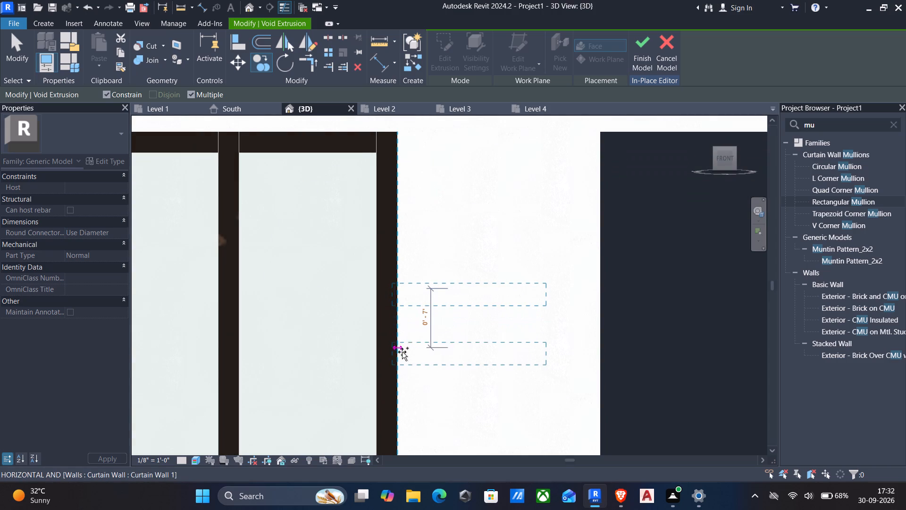
{"action": "left_click", "coordinate": [402, 370]}
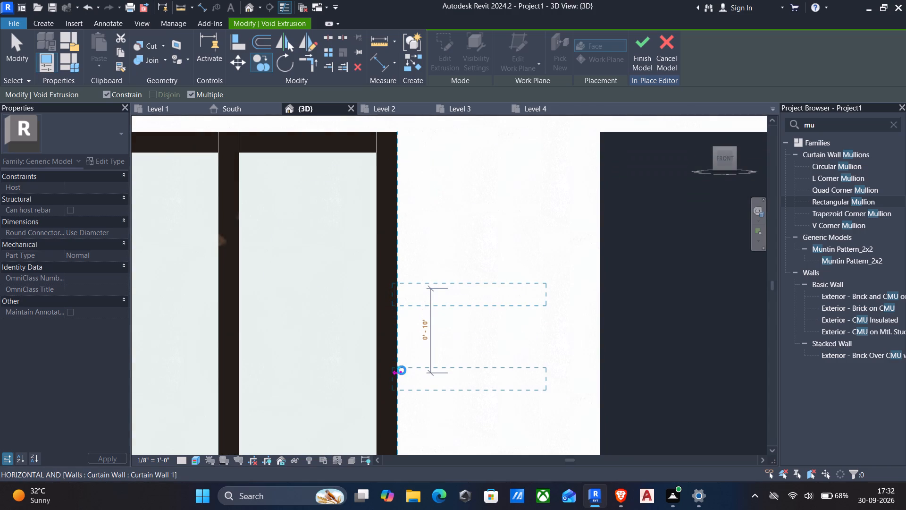
{"action": "middle_click_drag", "start_coordinate": [402, 375], "coordinate": [422, 325]}
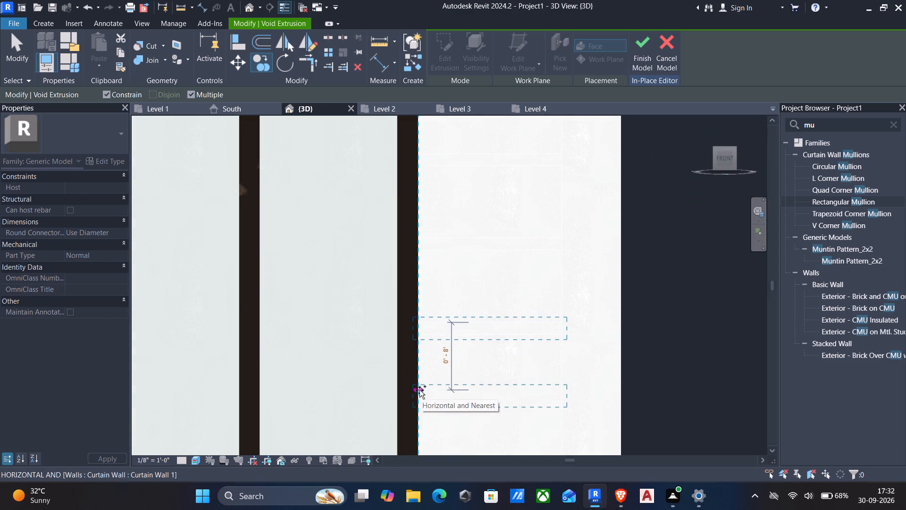
{"action": "left_click", "coordinate": [425, 405]}
{"action": "middle_click_drag", "start_coordinate": [425, 405], "coordinate": [447, 296]}
{"action": "left_click", "coordinate": [446, 385]}
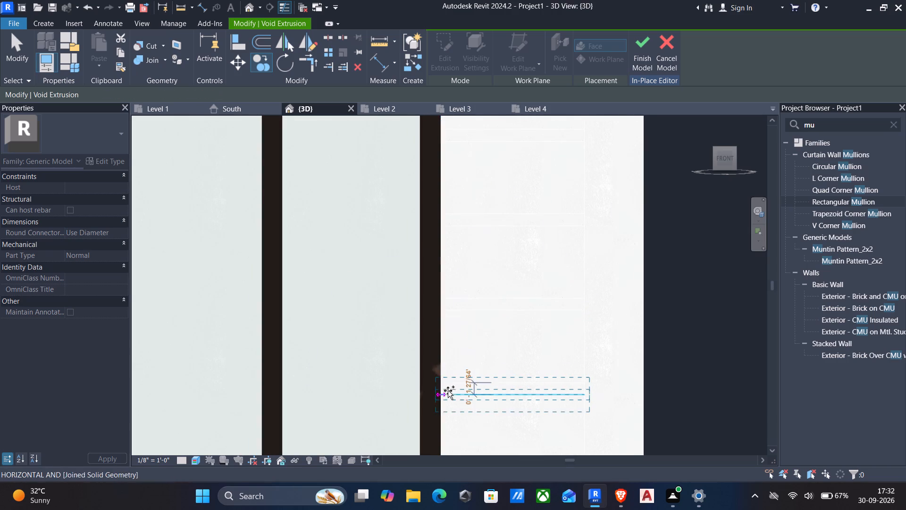
{"action": "middle_click_drag", "start_coordinate": [448, 391], "coordinate": [449, 294]}
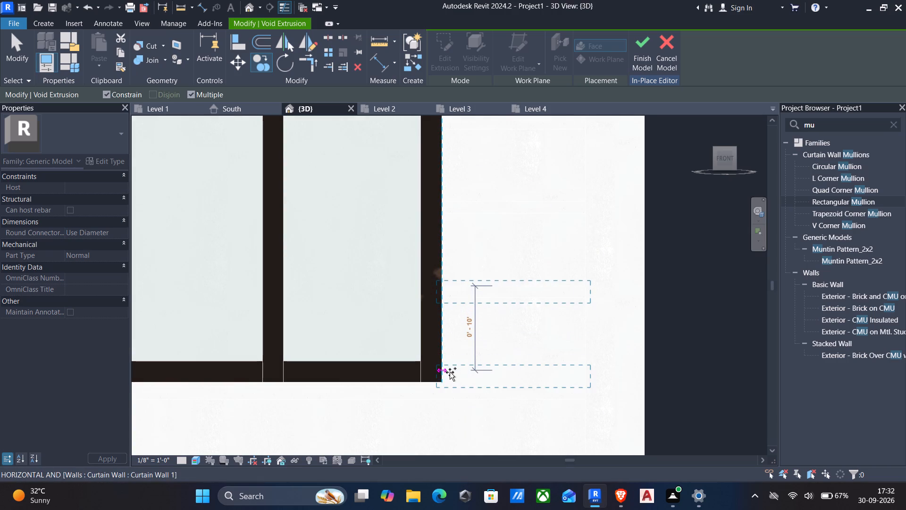
{"action": "left_click", "coordinate": [450, 374]}
{"action": "middle_click_drag", "start_coordinate": [444, 391], "coordinate": [472, 274]}
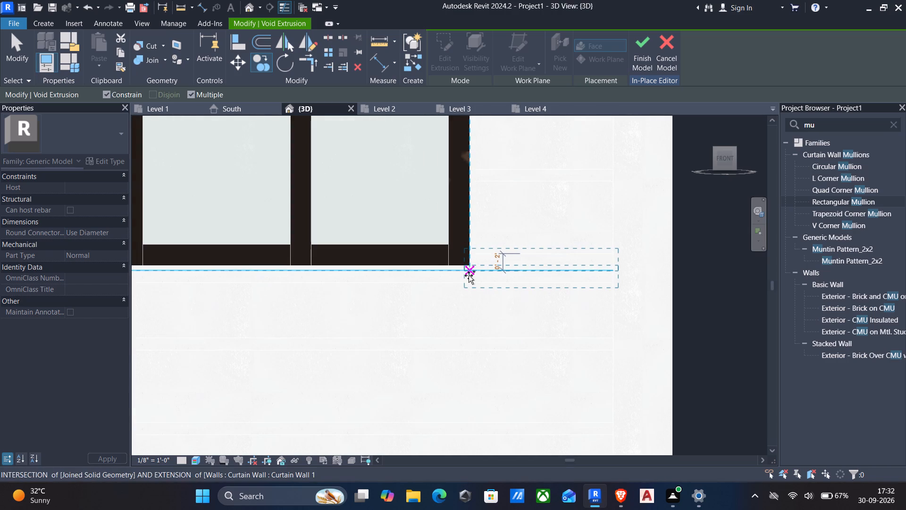
{"action": "key", "text": "Escape"}
Finish editing the facade's in-place model.
{"action": "scroll", "coordinate": [460, 263], "scroll_direction": "down", "scroll_amount": 4}
{"action": "middle_click_drag", "start_coordinate": [479, 224], "coordinate": [477, 226]}
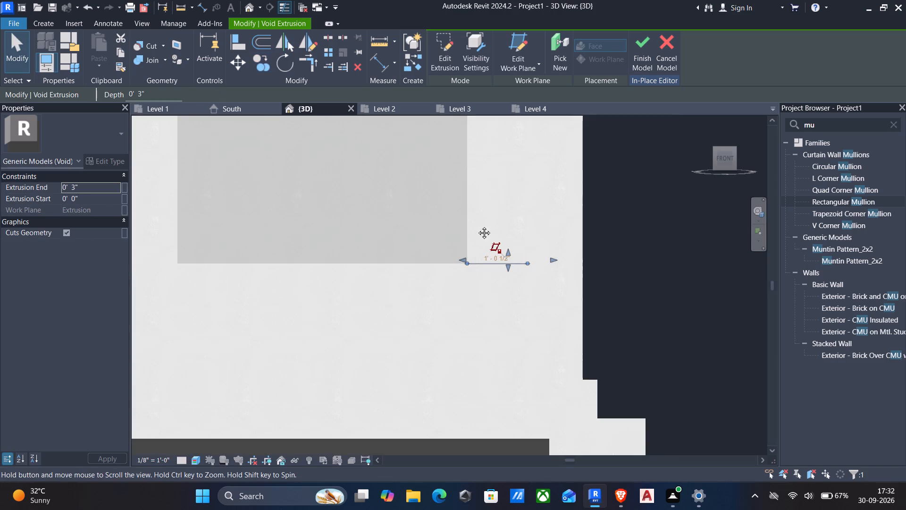
{"action": "middle_click_drag", "start_coordinate": [477, 226], "coordinate": [471, 304]}
{"action": "left_click", "coordinate": [644, 44]}
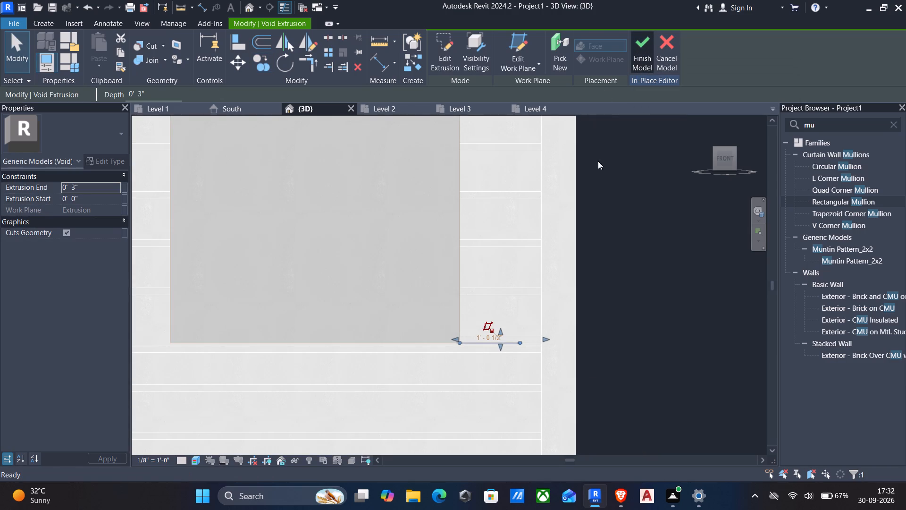
Reopen the facade's in-place generic model for editing.
{"action": "scroll", "coordinate": [600, 170], "scroll_direction": "down", "scroll_amount": 5}
{"action": "middle_click_drag", "start_coordinate": [596, 207], "coordinate": [547, 251], "text": "shift"}
{"action": "scroll", "coordinate": [516, 251], "scroll_direction": "down", "scroll_amount": 1}
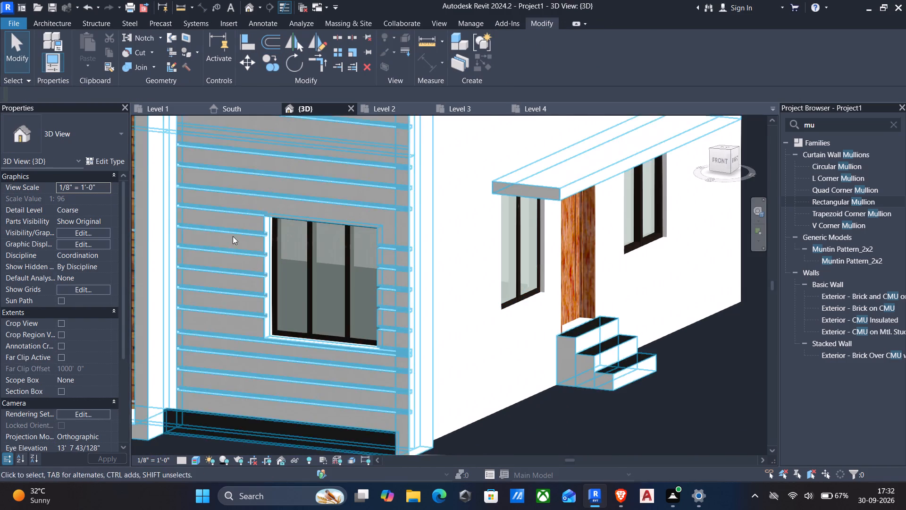
{"action": "scroll", "coordinate": [233, 239], "scroll_direction": "up", "scroll_amount": 3}
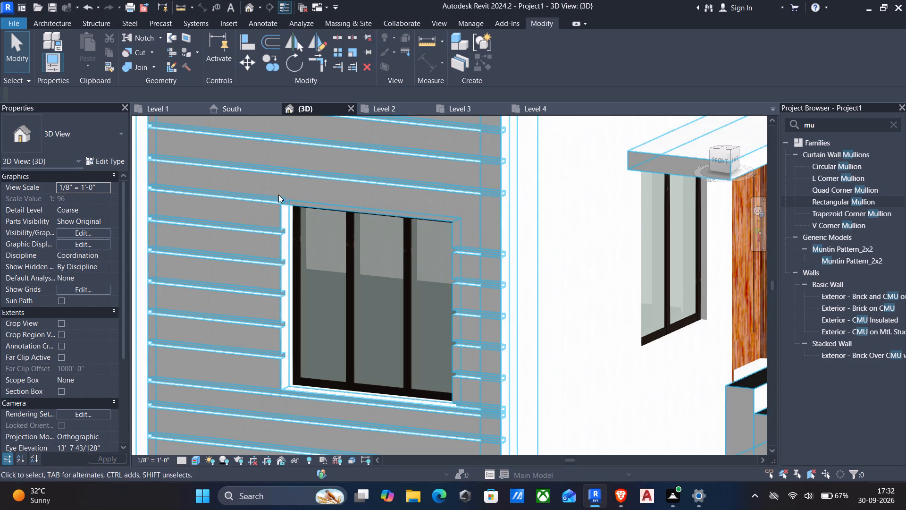
{"action": "left_click", "coordinate": [473, 252]}
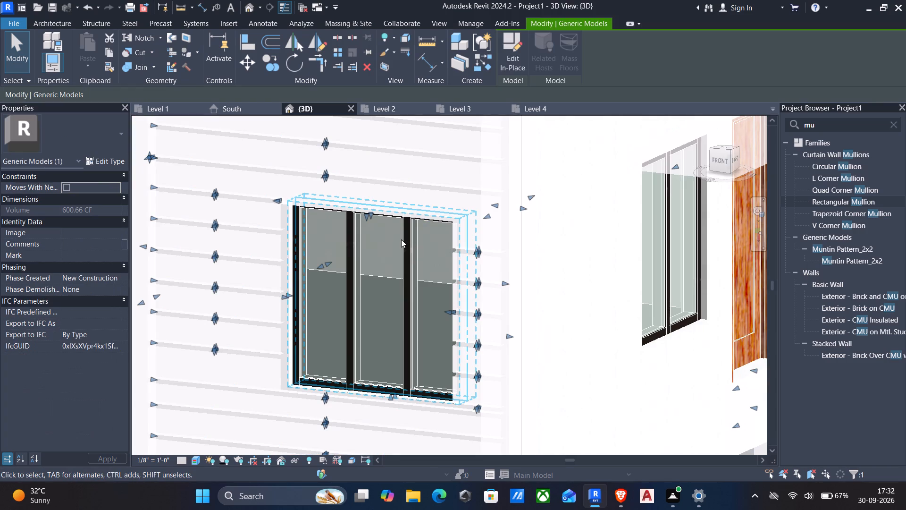
{"action": "left_click", "coordinate": [518, 54]}
Copy the topmost short void on the window's far side 10" straight up, to the level of the window's top edge.
{"action": "left_click", "coordinate": [459, 253]}
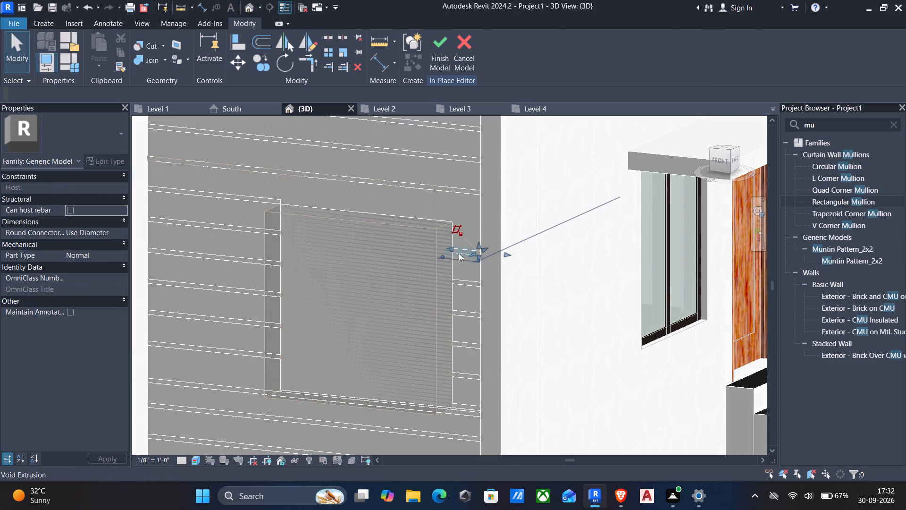
{"action": "left_click", "coordinate": [723, 161]}
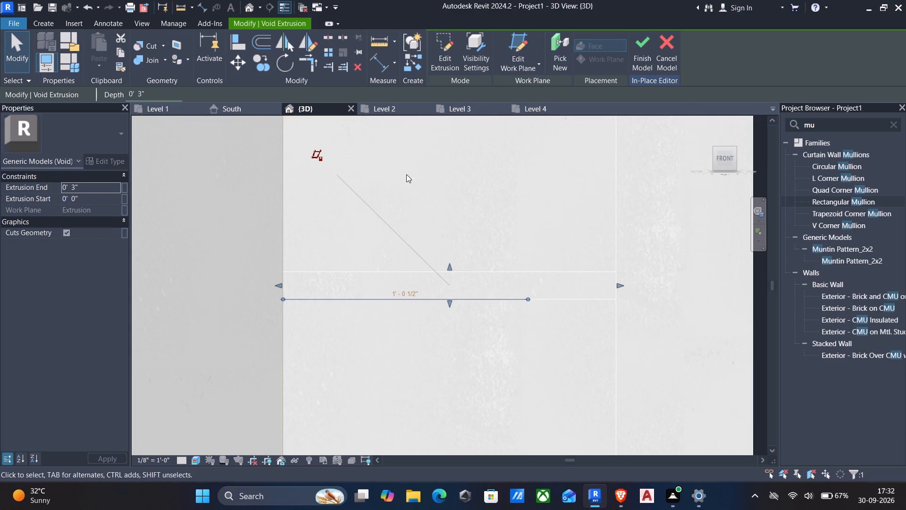
{"action": "scroll", "coordinate": [405, 232], "scroll_direction": "down", "scroll_amount": 3}
{"action": "type", "text": "co"}
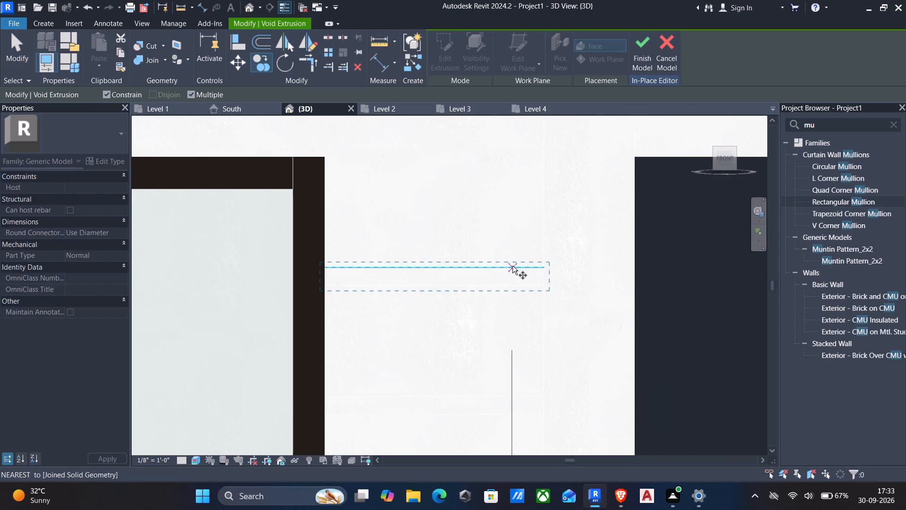
{"action": "scroll", "coordinate": [516, 271], "scroll_direction": "down", "scroll_amount": 3}
{"action": "key", "text": "Escape"}
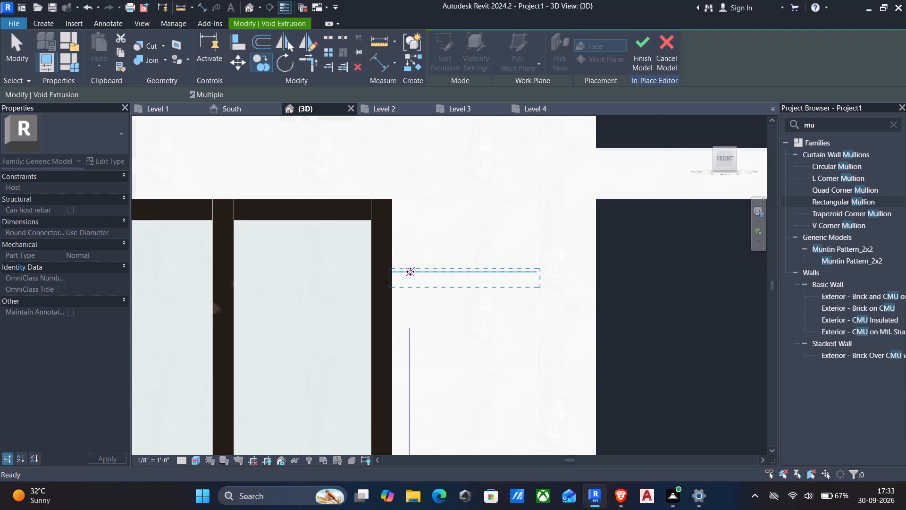
{"action": "key", "text": "c"}
{"action": "key", "text": "o"}
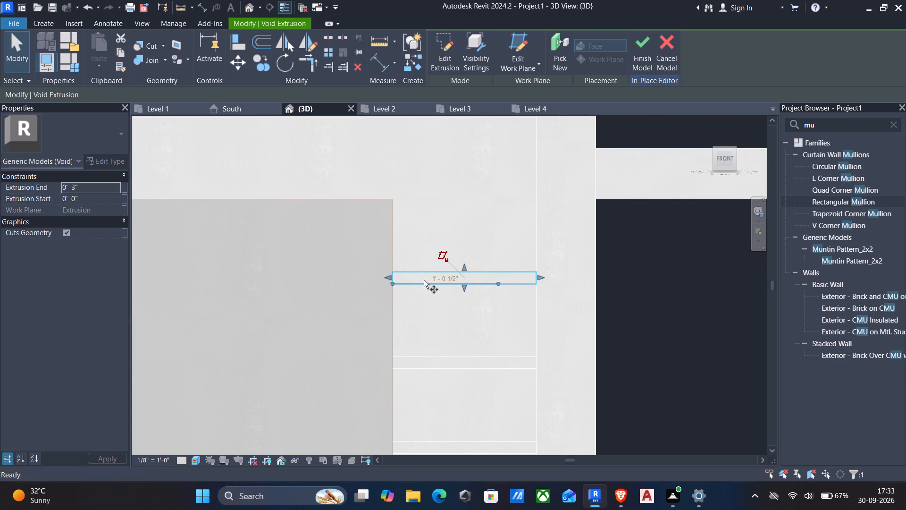
{"action": "left_click", "coordinate": [393, 270]}
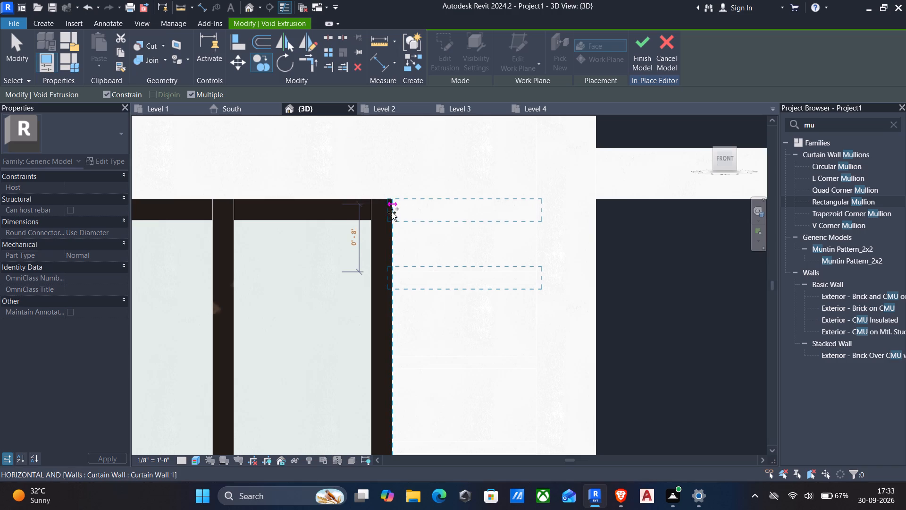
{"action": "left_click", "coordinate": [389, 186]}
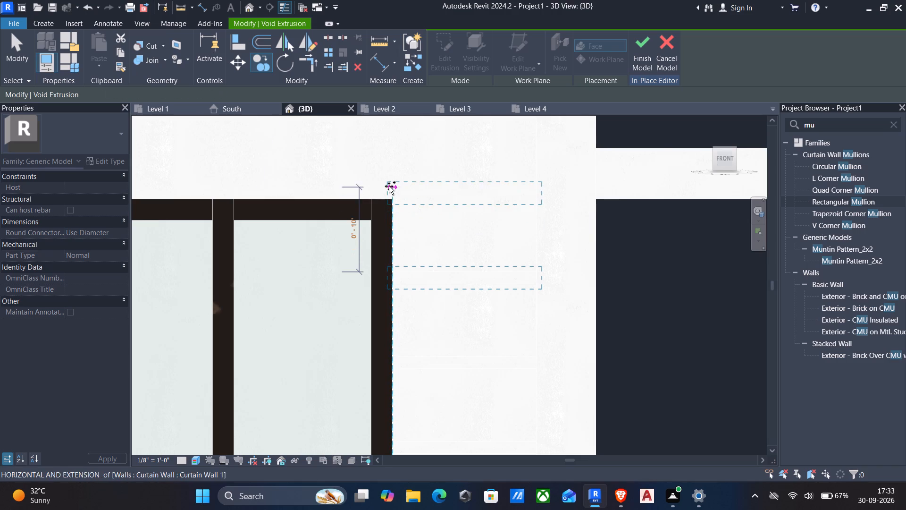
{"action": "key", "text": "Escape"}
Finish the in-place model edit with the added top groove.
{"action": "scroll", "coordinate": [396, 188], "scroll_direction": "down", "scroll_amount": 5}
{"action": "scroll", "coordinate": [323, 194], "scroll_direction": "down", "scroll_amount": 5}
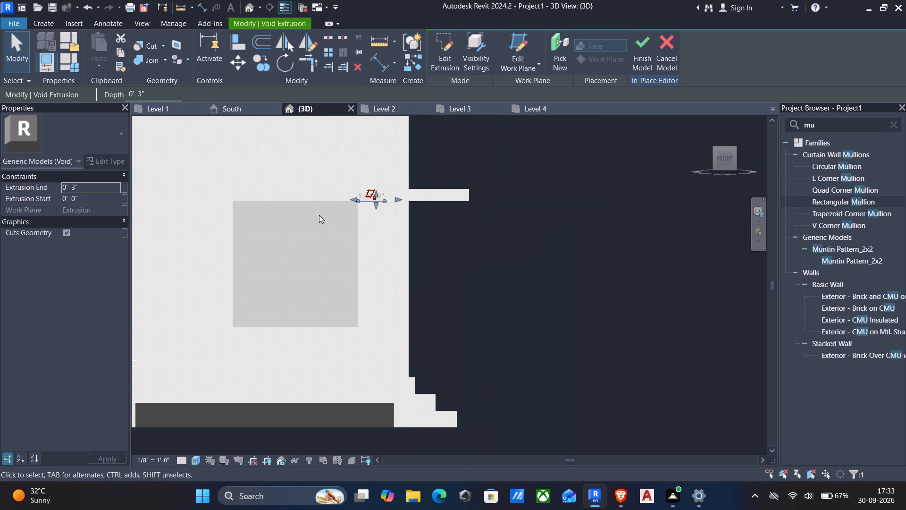
{"action": "middle_click_drag", "start_coordinate": [231, 200], "coordinate": [316, 221]}
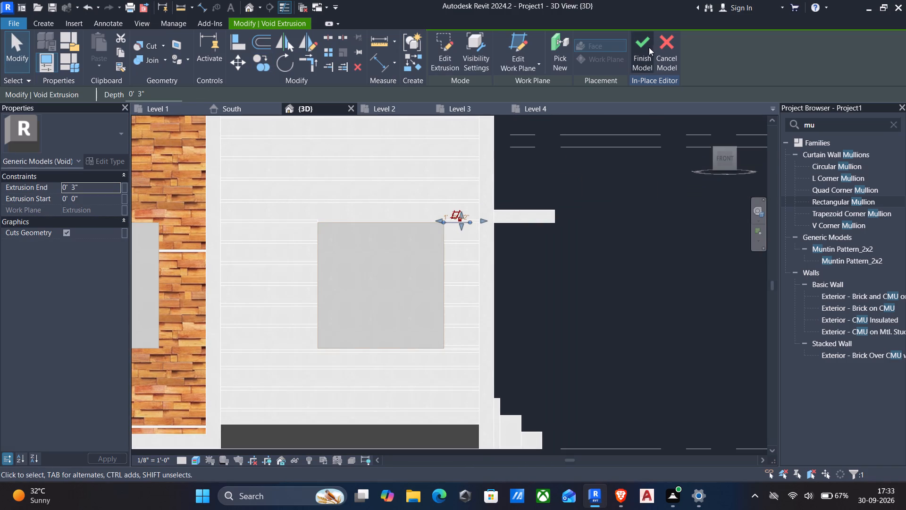
{"action": "left_click", "coordinate": [644, 49]}
Examine the grooves around the white wall's window and the whole front facade from several angles.
{"action": "scroll", "coordinate": [437, 237], "scroll_direction": "up", "scroll_amount": 4}
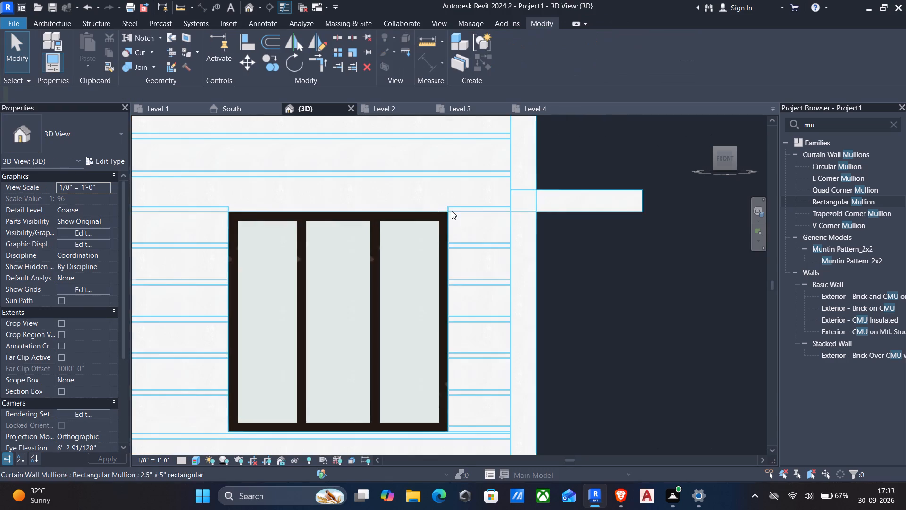
{"action": "scroll", "coordinate": [447, 209], "scroll_direction": "down", "scroll_amount": 5}
{"action": "middle_click_drag", "start_coordinate": [451, 218], "coordinate": [442, 231], "text": "shift"}
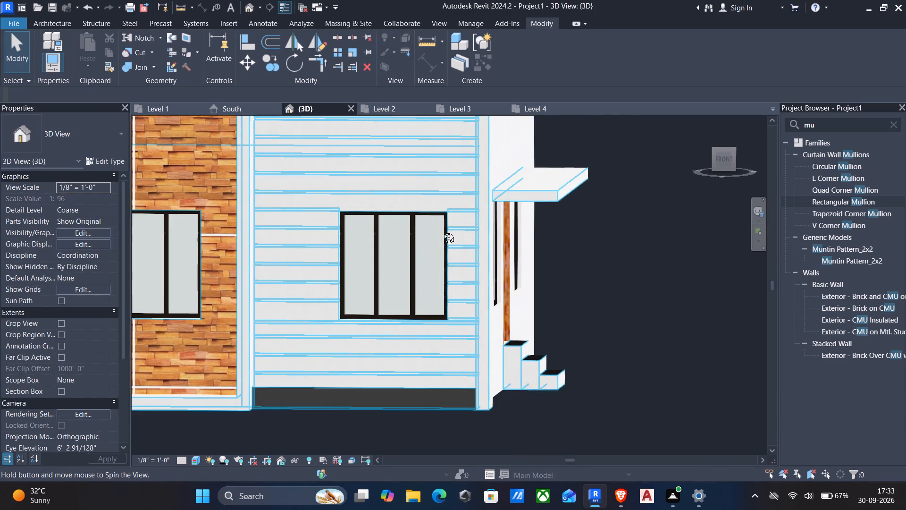
{"action": "middle_click_drag", "start_coordinate": [442, 231], "coordinate": [425, 249], "text": "shift"}
{"action": "scroll", "coordinate": [425, 250], "scroll_direction": "down", "scroll_amount": 5}
{"action": "middle_click_drag", "start_coordinate": [411, 256], "coordinate": [377, 262]}
{"action": "middle_click_drag", "start_coordinate": [331, 260], "coordinate": [349, 226]}
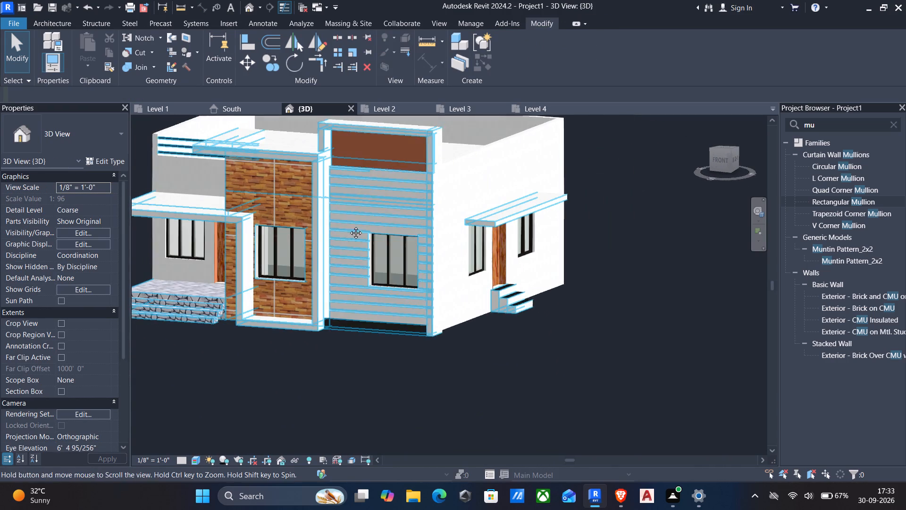
{"action": "middle_click_drag", "start_coordinate": [349, 226], "coordinate": [353, 213]}
{"action": "scroll", "coordinate": [353, 213], "scroll_direction": "up", "scroll_amount": 1}
{"action": "scroll", "coordinate": [416, 187], "scroll_direction": "up", "scroll_amount": 3}
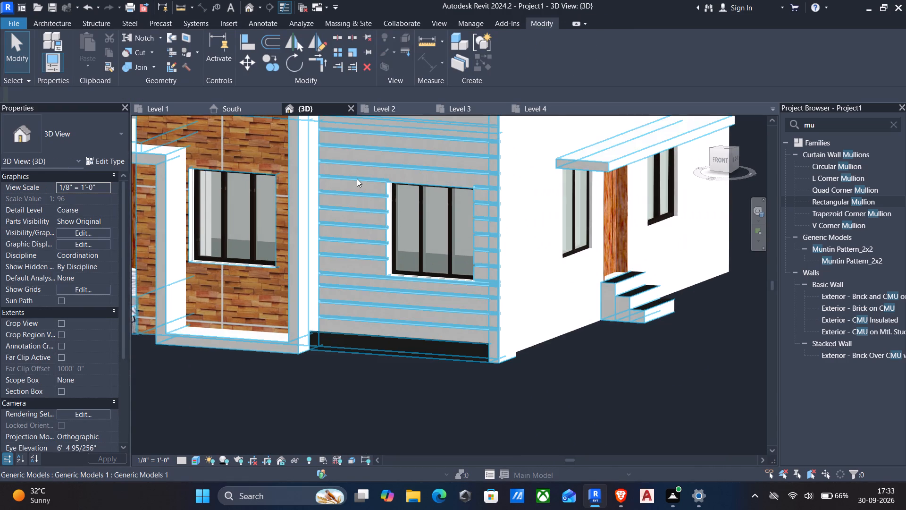
{"action": "scroll", "coordinate": [357, 179], "scroll_direction": "down", "scroll_amount": 4}
{"action": "middle_click_drag", "start_coordinate": [388, 246], "coordinate": [417, 240], "text": "shift"}
{"action": "scroll", "coordinate": [417, 243], "scroll_direction": "down", "scroll_amount": 3}
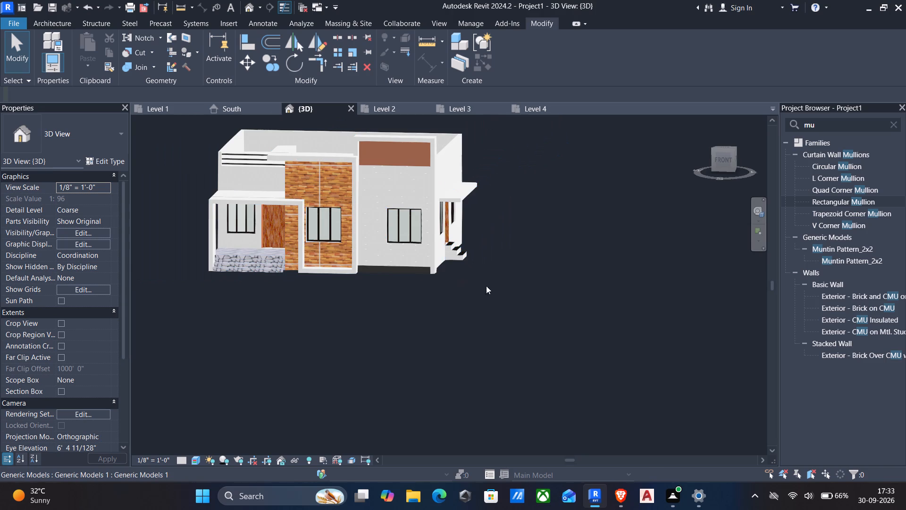
{"action": "middle_click_drag", "start_coordinate": [487, 295], "coordinate": [483, 297]}
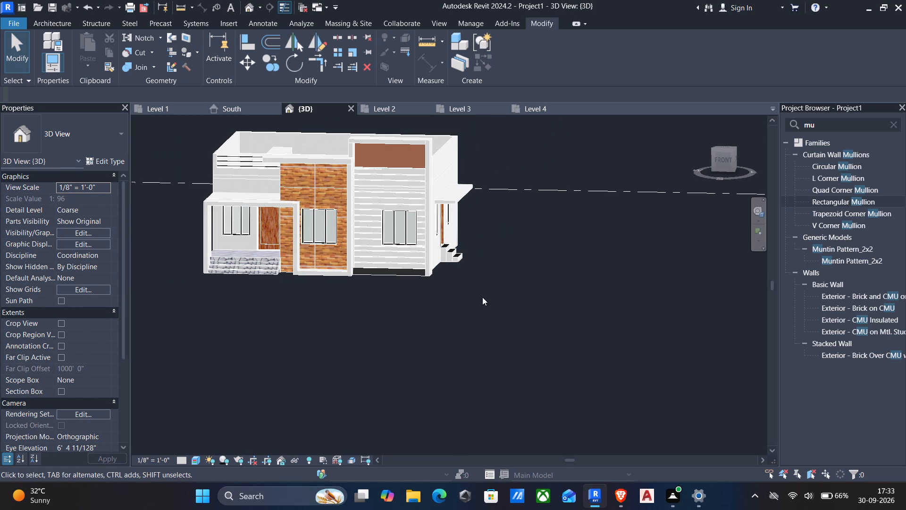
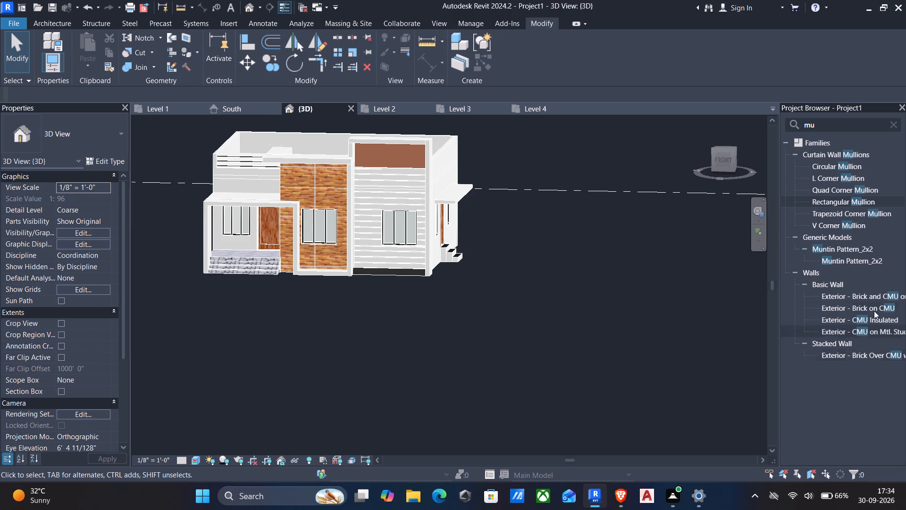
Open the generic model containing the canopy over the side door for in-place editing.
{"action": "scroll", "coordinate": [425, 250], "scroll_direction": "down", "scroll_amount": 1}
{"action": "middle_click_drag", "start_coordinate": [505, 264], "coordinate": [474, 273], "text": "shift"}
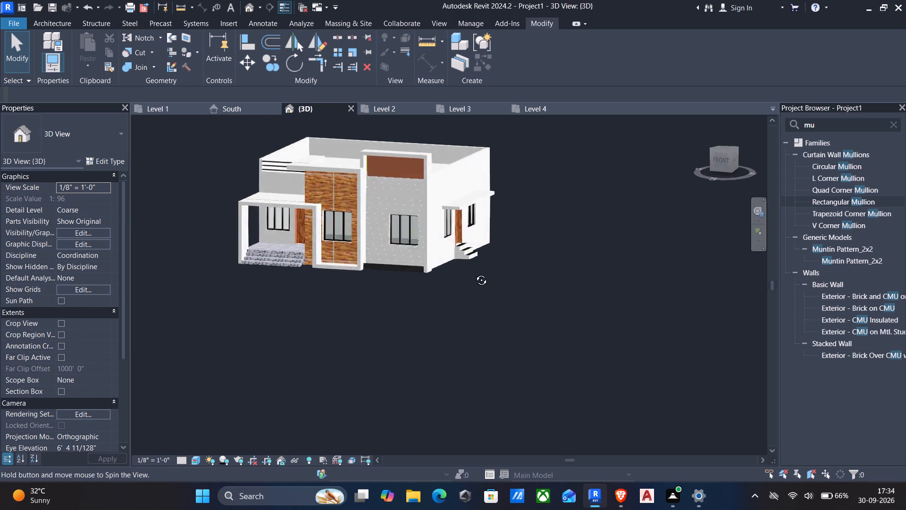
{"action": "middle_click_drag", "start_coordinate": [474, 273], "coordinate": [506, 269], "text": "shift"}
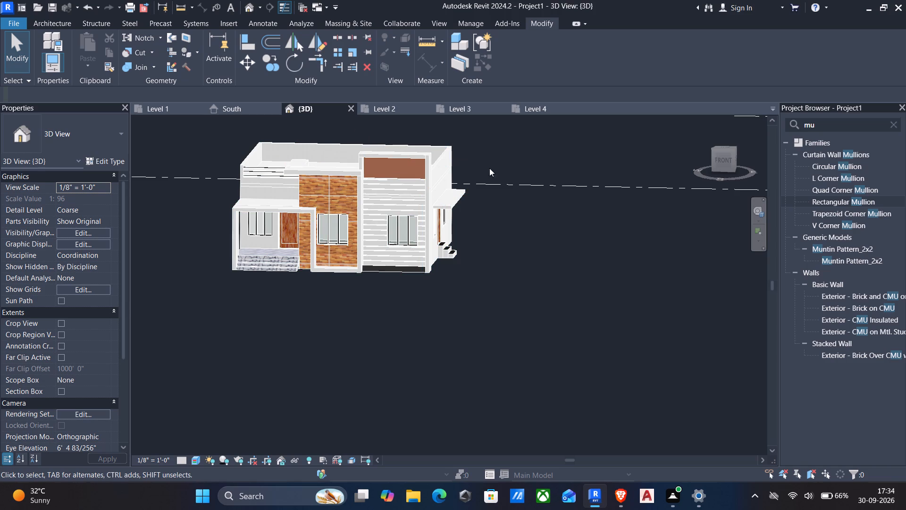
{"action": "middle_click_drag", "start_coordinate": [556, 243], "coordinate": [520, 187], "text": "shift"}
{"action": "scroll", "coordinate": [488, 241], "scroll_direction": "up", "scroll_amount": 4}
{"action": "middle_click_drag", "start_coordinate": [498, 268], "coordinate": [469, 208], "text": "shift"}
{"action": "scroll", "coordinate": [486, 225], "scroll_direction": "up", "scroll_amount": 1, "text": "shift"}
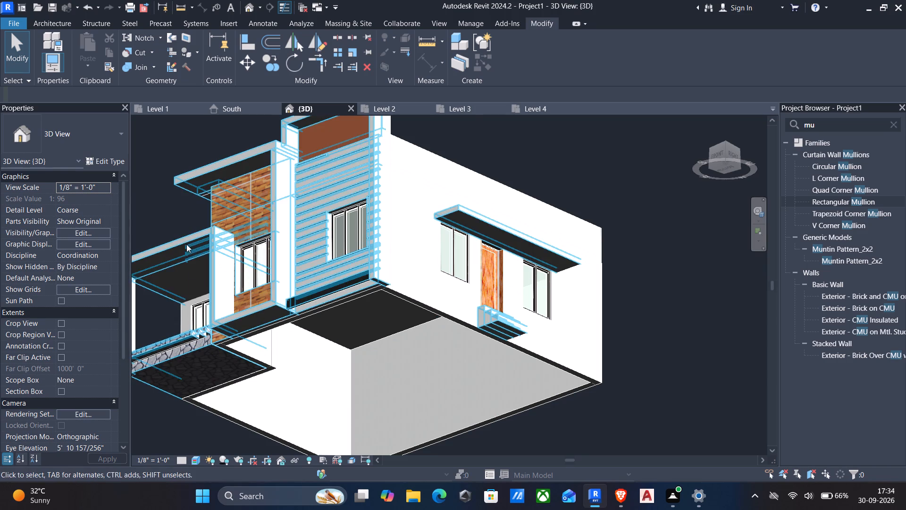
{"action": "left_click", "coordinate": [463, 212]}
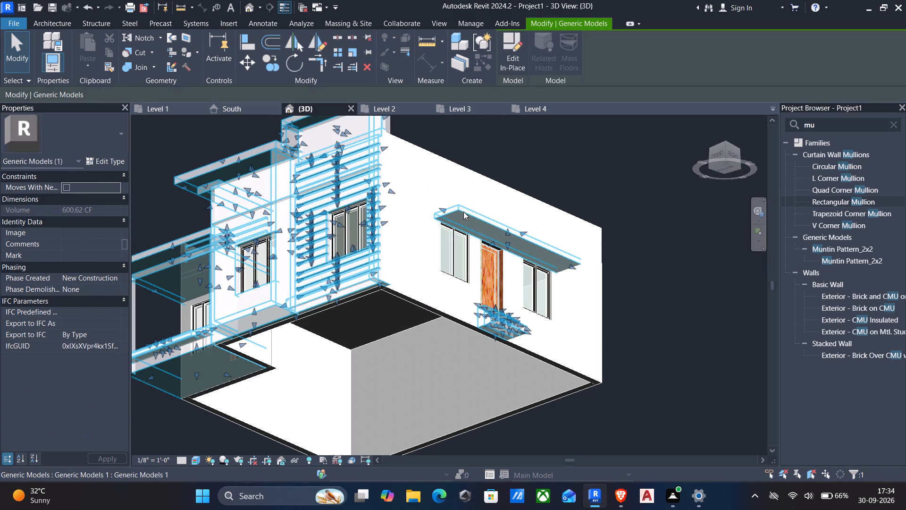
{"action": "left_click", "coordinate": [507, 52]}
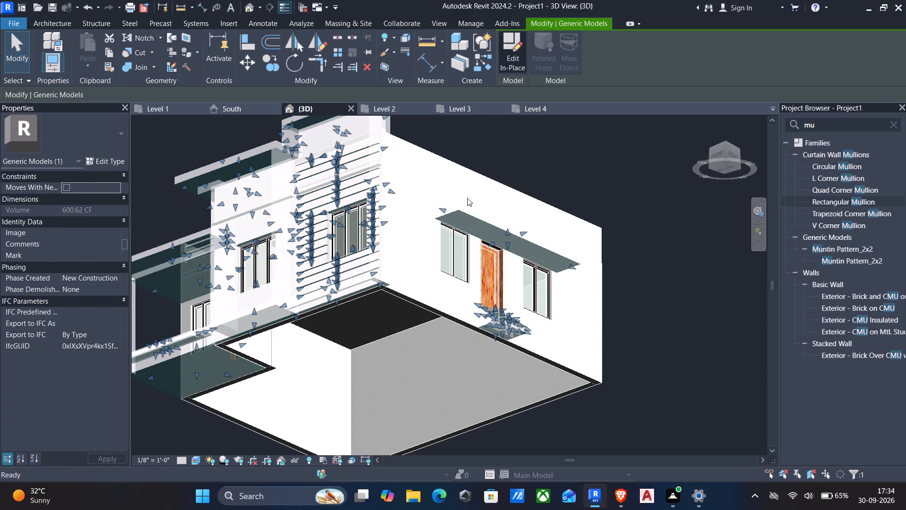
Start an extrusion on the underside of the side-door canopy and sketch a 16'-9 1/2" by 3'-0" rectangle matching its outline.
{"action": "left_click", "coordinate": [470, 217]}
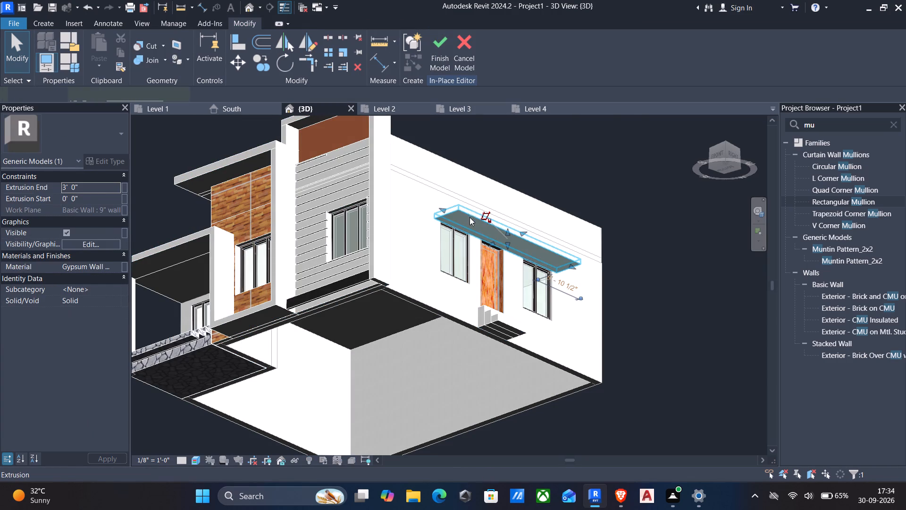
{"action": "scroll", "coordinate": [488, 197], "scroll_direction": "up", "scroll_amount": 5}
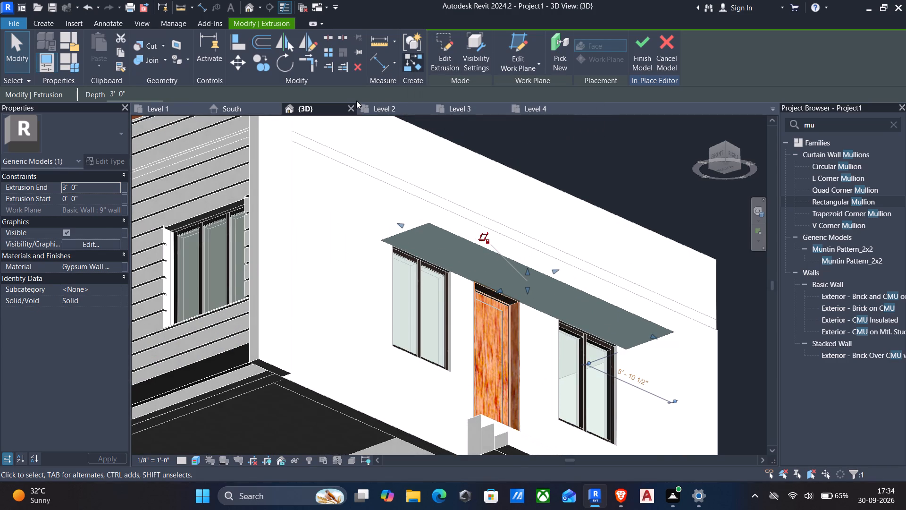
{"action": "key", "text": "Escape"}
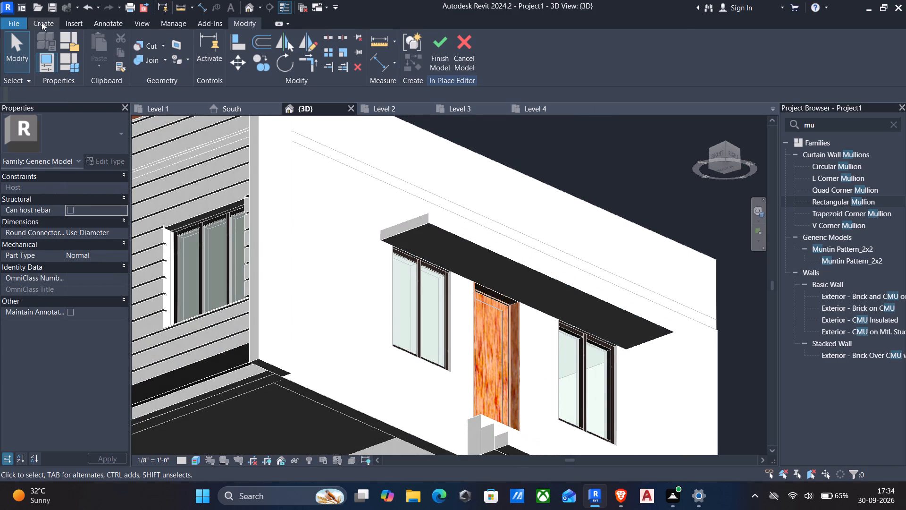
{"action": "left_click", "coordinate": [42, 23]}
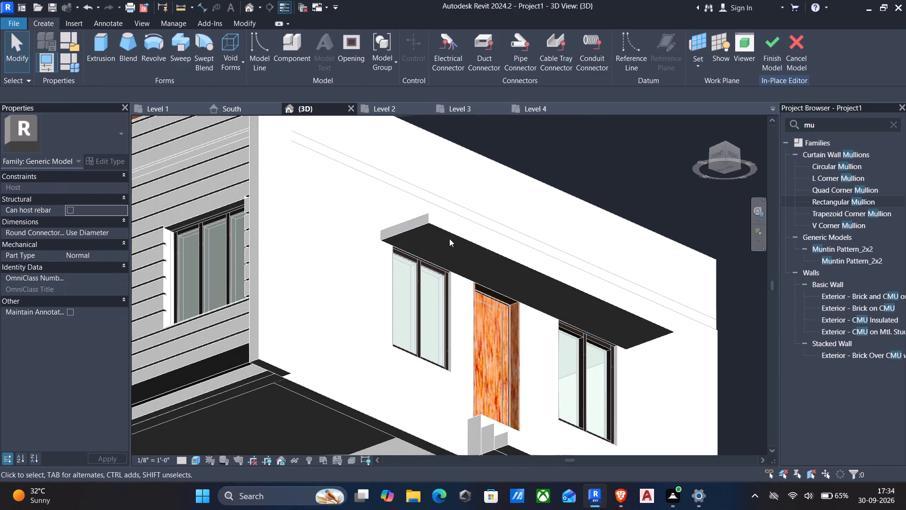
{"action": "left_click", "coordinate": [432, 228]}
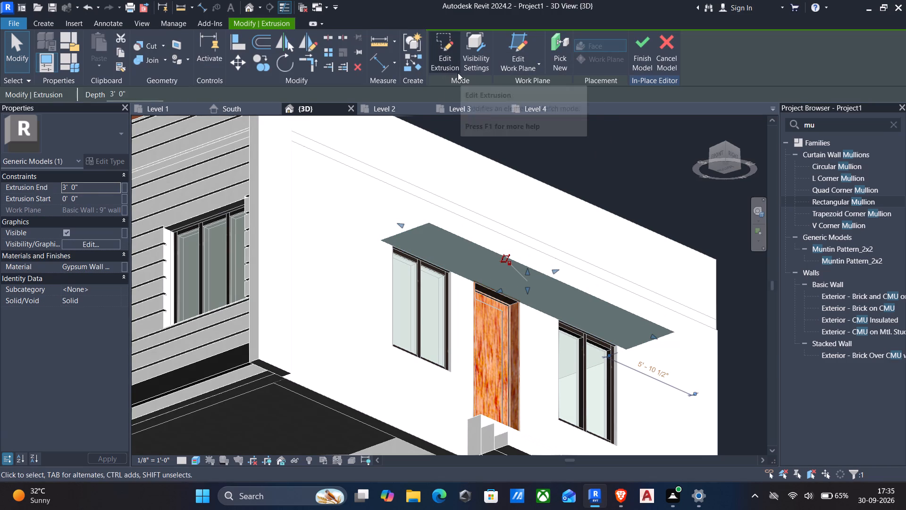
{"action": "left_click", "coordinate": [48, 22]}
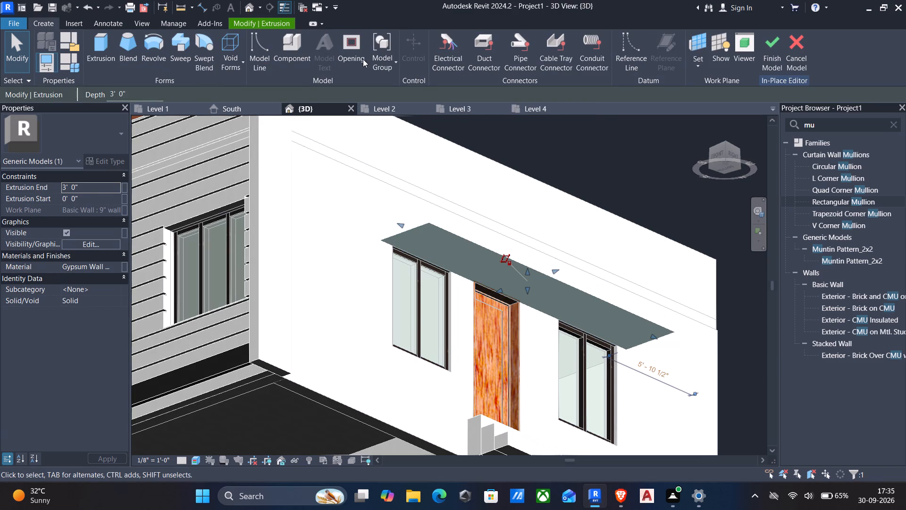
{"action": "left_click", "coordinate": [102, 41]}
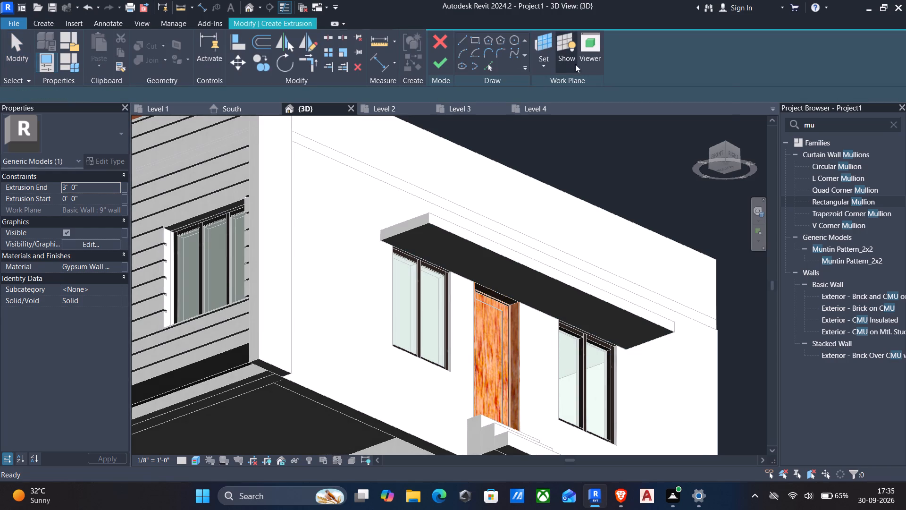
{"action": "left_click", "coordinate": [543, 64]}
{"action": "left_click", "coordinate": [563, 106]}
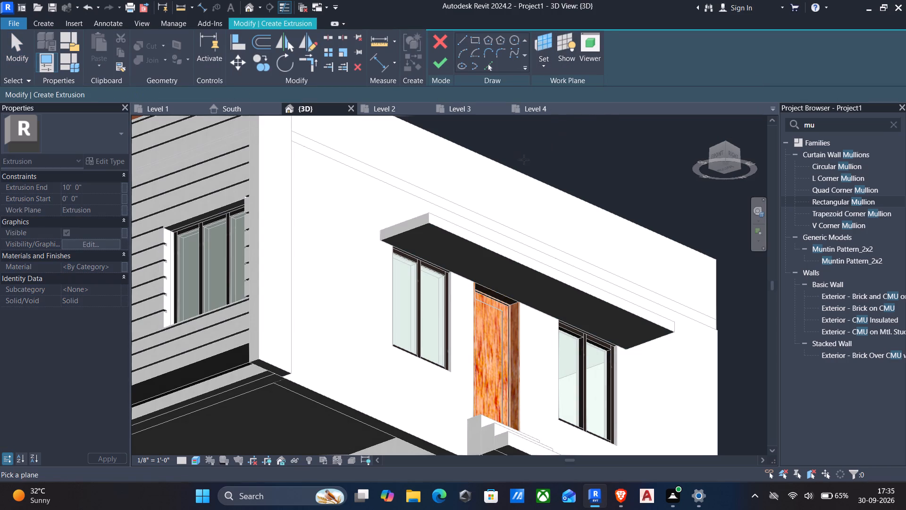
{"action": "left_click", "coordinate": [426, 224]}
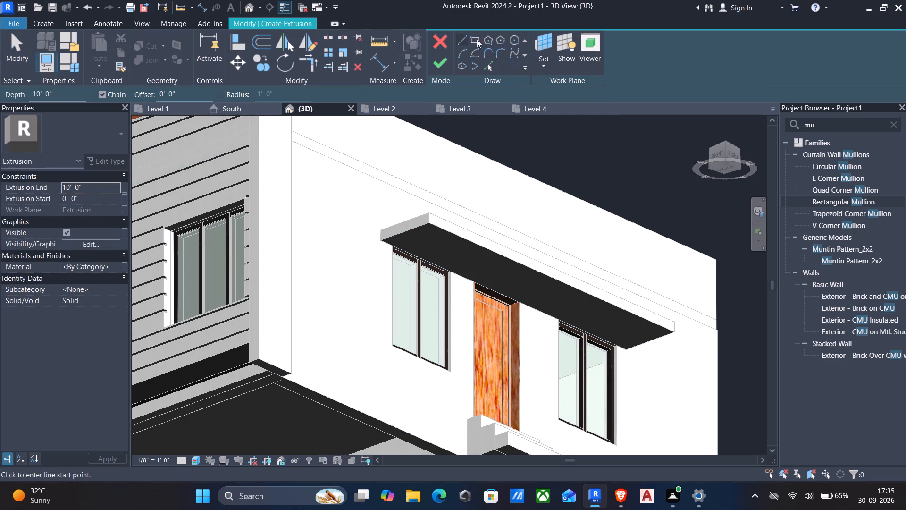
{"action": "left_click", "coordinate": [472, 41]}
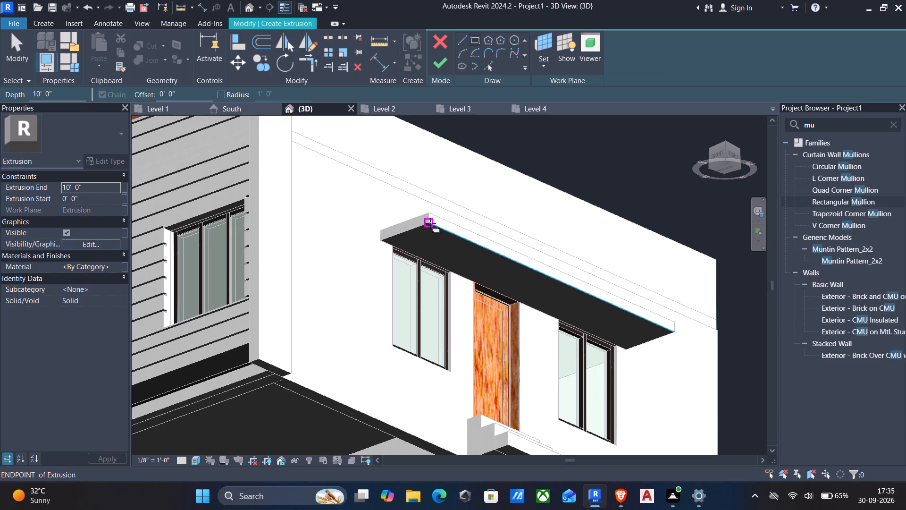
{"action": "left_click_drag", "start_coordinate": [430, 223], "coordinate": [438, 234]}
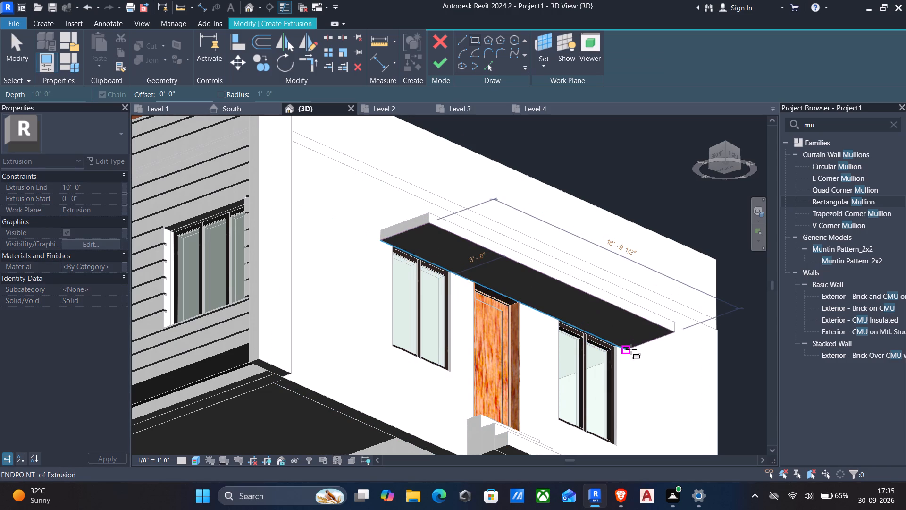
{"action": "left_click", "coordinate": [631, 349]}
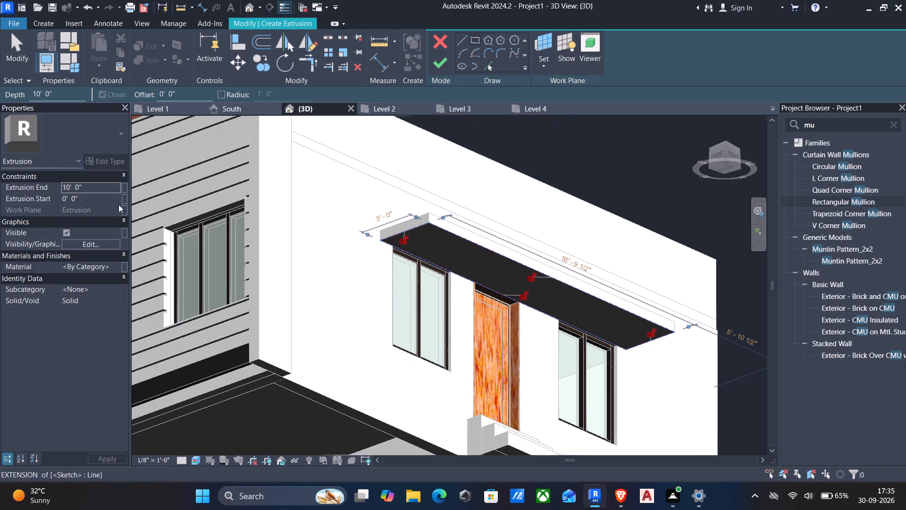
Set the canopy underside extrusion's end to 0.05", then finish the extrusion and the in-place model.
{"action": "left_click", "coordinate": [109, 188]}
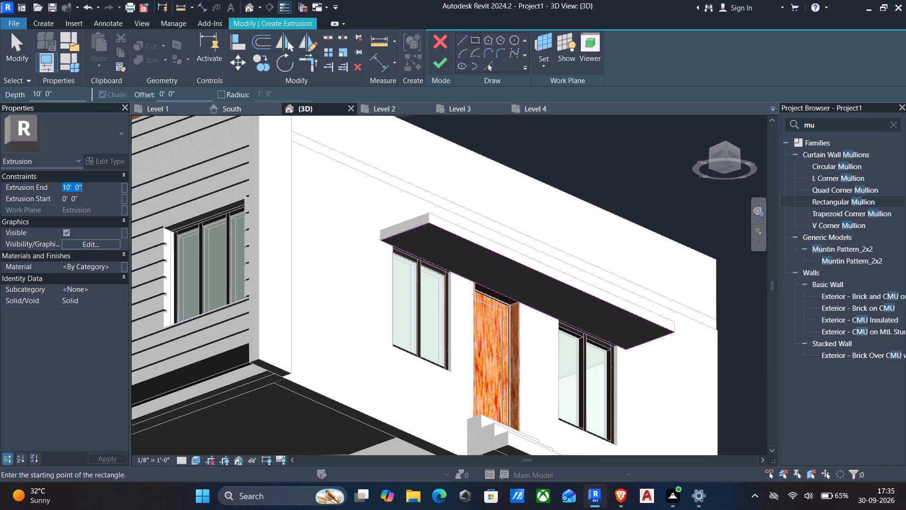
{"action": "type", "text": "0.05\""}
{"action": "key", "text": "Return"}
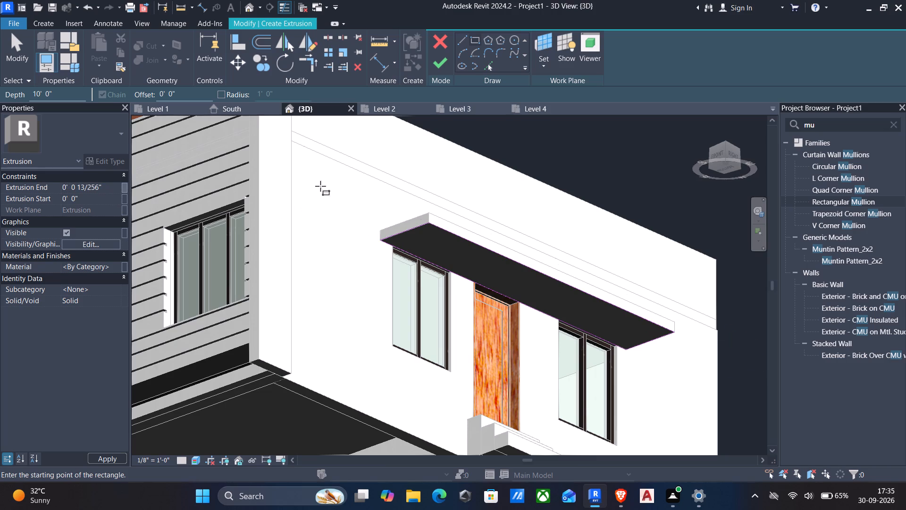
{"action": "left_click", "coordinate": [436, 65]}
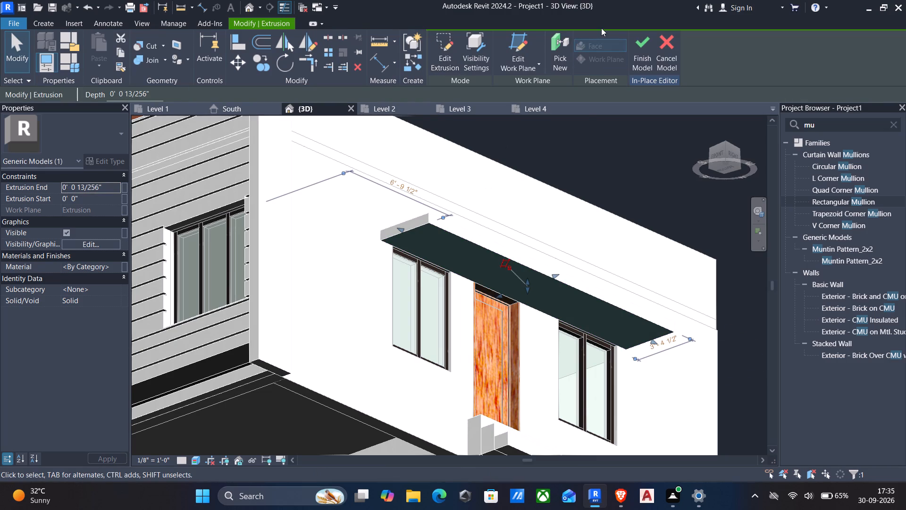
{"action": "left_click", "coordinate": [638, 43]}
Reopen the generic model for in-place editing, working at the front porch roof.
{"action": "scroll", "coordinate": [605, 135], "scroll_direction": "down", "scroll_amount": 3}
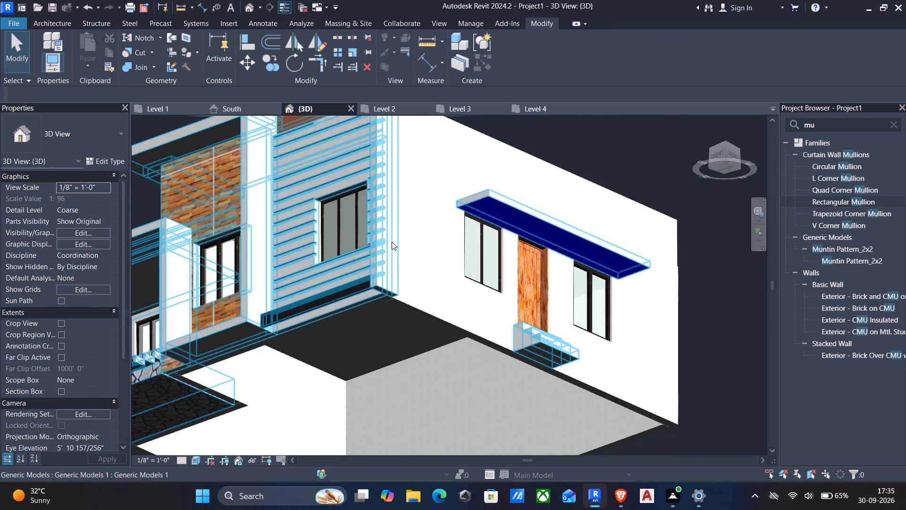
{"action": "middle_click_drag", "start_coordinate": [392, 242], "coordinate": [473, 266], "text": "shift"}
{"action": "scroll", "coordinate": [473, 266], "scroll_direction": "down", "scroll_amount": 3, "text": "shift"}
{"action": "middle_click_drag", "start_coordinate": [473, 266], "coordinate": [647, 279]}
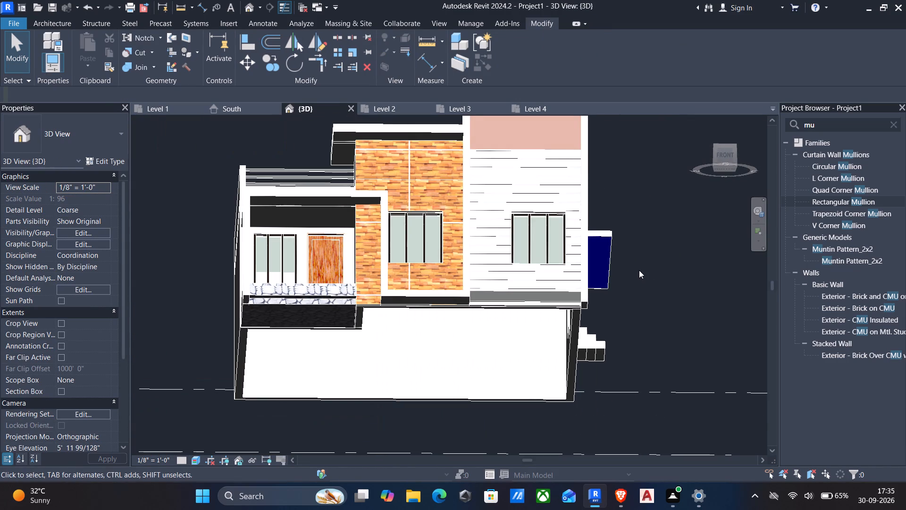
{"action": "left_click", "coordinate": [275, 198]}
{"action": "left_click", "coordinate": [507, 51]}
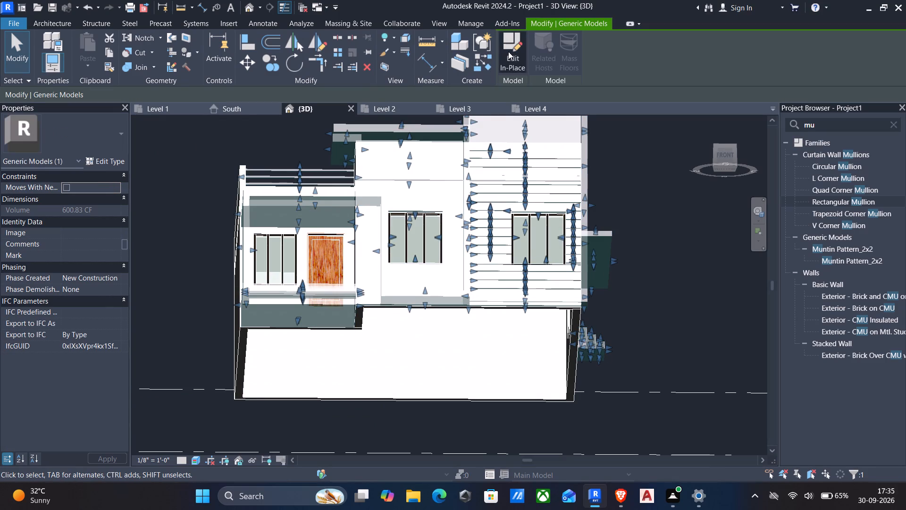
{"action": "scroll", "coordinate": [322, 177], "scroll_direction": "up", "scroll_amount": 1}
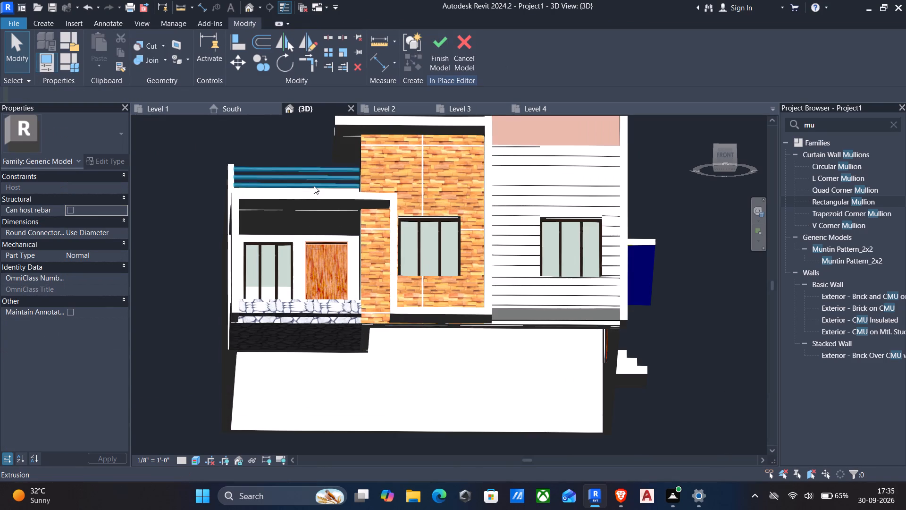
{"action": "scroll", "coordinate": [302, 205], "scroll_direction": "up", "scroll_amount": 3}
Start a new extrusion in the in-place model, with the underside of the front porch roof picked as its work plane.
{"action": "left_click", "coordinate": [291, 213]}
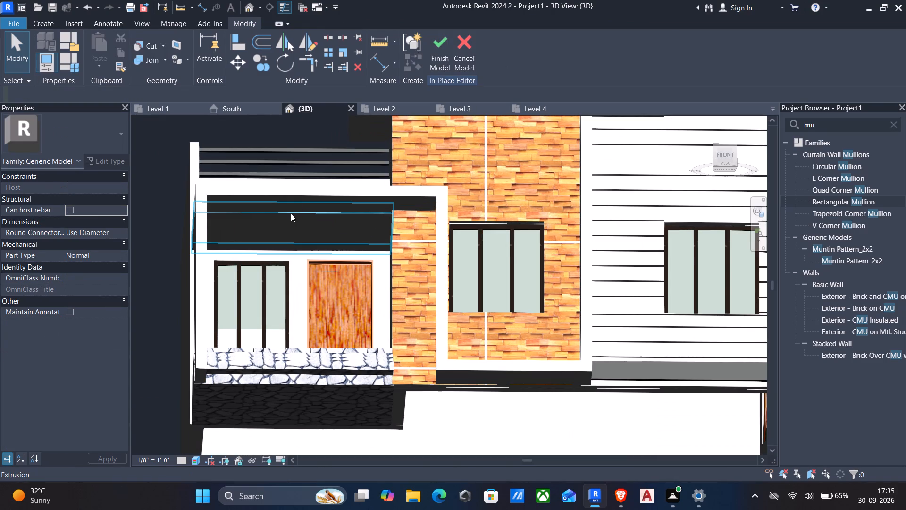
{"action": "middle_click_drag", "start_coordinate": [298, 237], "coordinate": [387, 246], "text": "shift"}
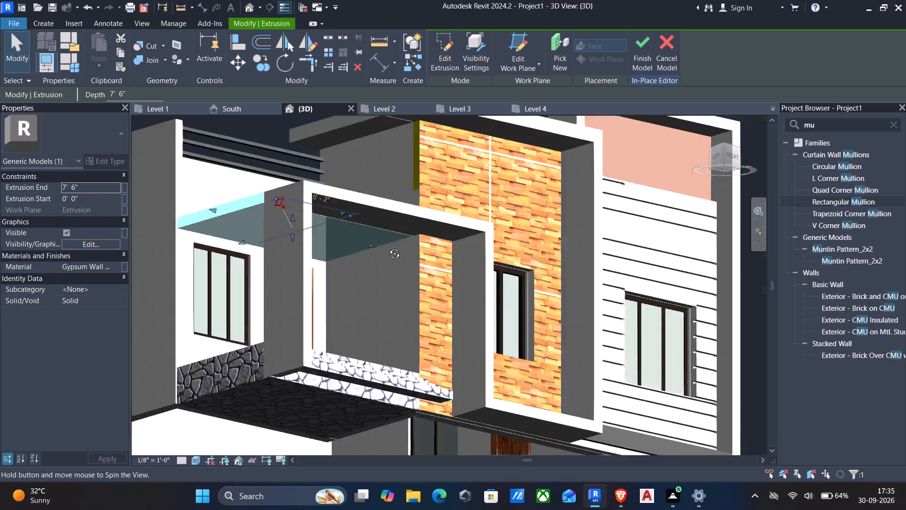
{"action": "middle_click_drag", "start_coordinate": [387, 246], "coordinate": [373, 269], "text": "shift"}
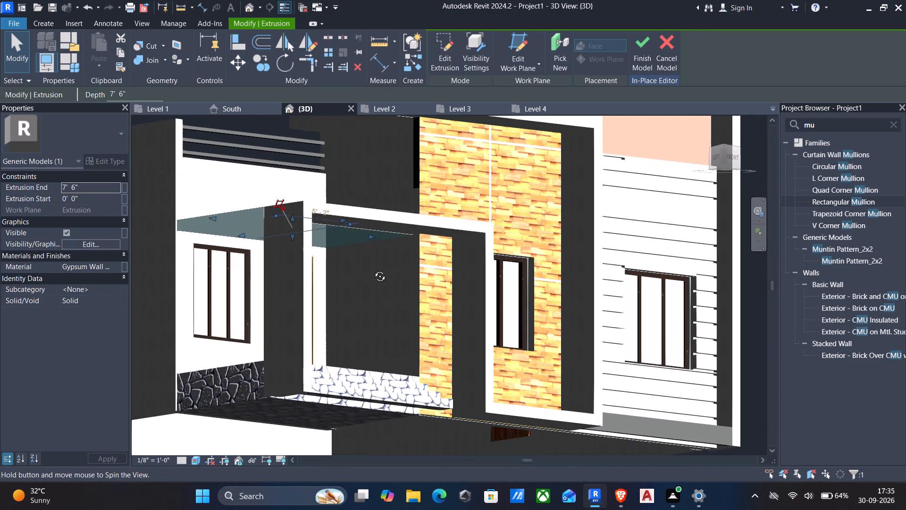
{"action": "middle_click_drag", "start_coordinate": [373, 269], "coordinate": [343, 272], "text": "shift"}
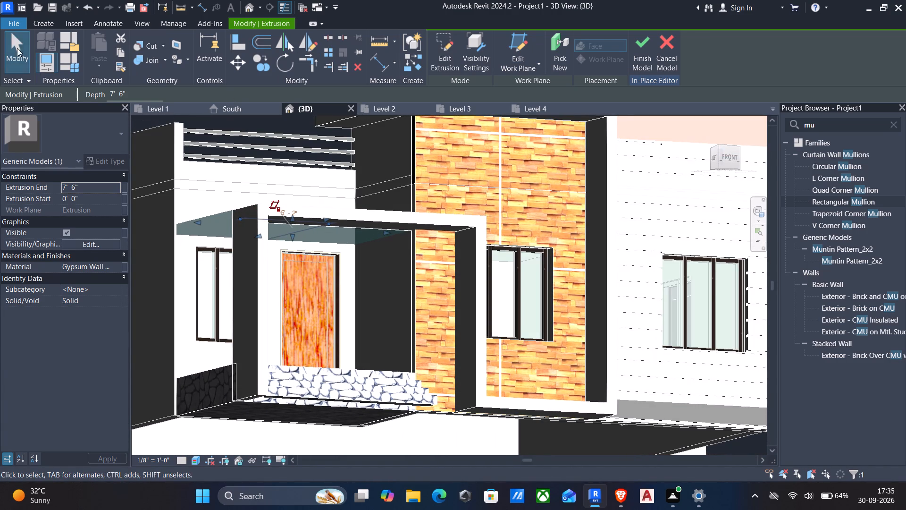
{"action": "left_click", "coordinate": [36, 24]}
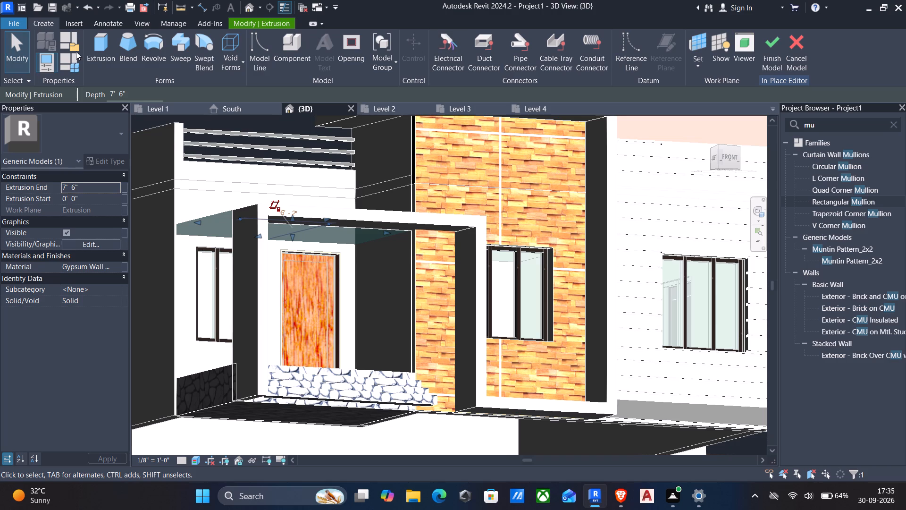
{"action": "left_click", "coordinate": [105, 48]}
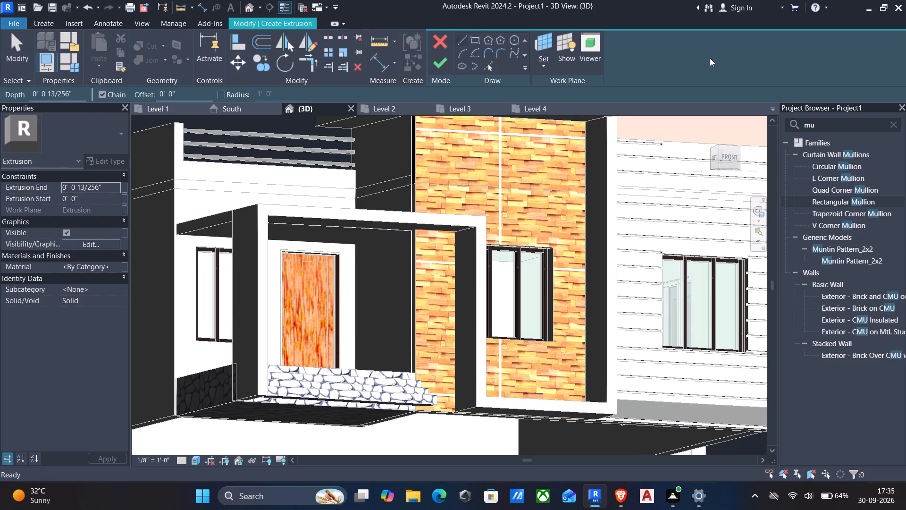
{"action": "left_click", "coordinate": [541, 69]}
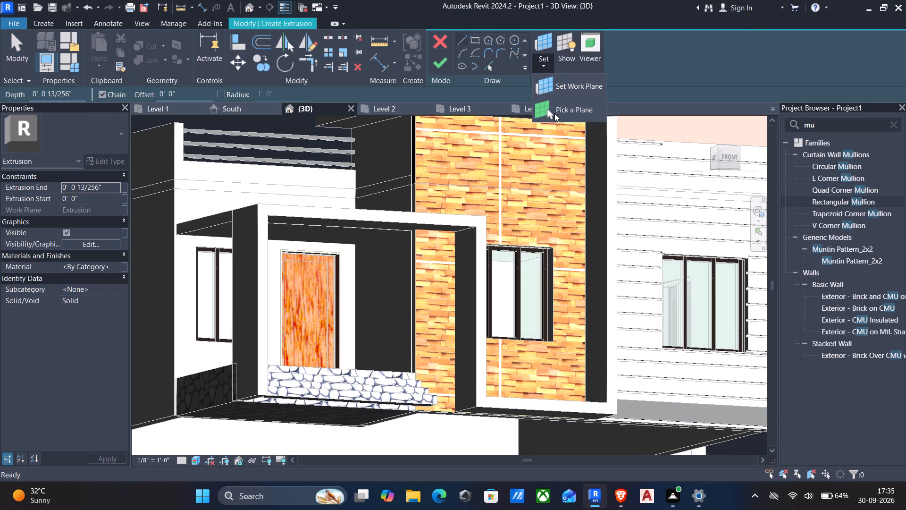
{"action": "left_click", "coordinate": [554, 113]}
{"action": "left_click", "coordinate": [327, 239]}
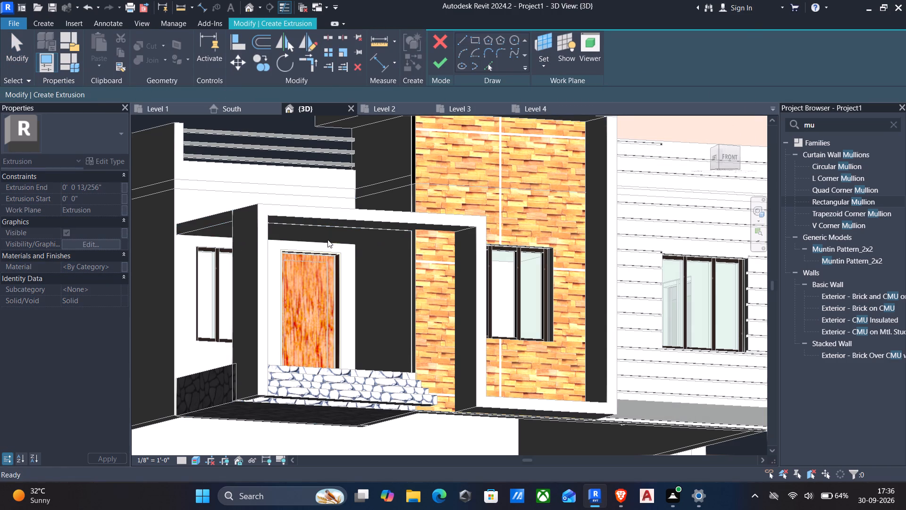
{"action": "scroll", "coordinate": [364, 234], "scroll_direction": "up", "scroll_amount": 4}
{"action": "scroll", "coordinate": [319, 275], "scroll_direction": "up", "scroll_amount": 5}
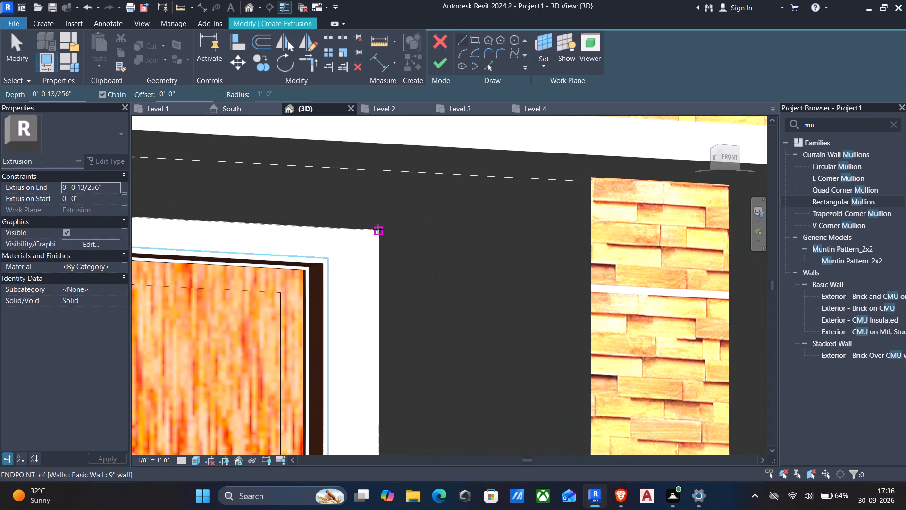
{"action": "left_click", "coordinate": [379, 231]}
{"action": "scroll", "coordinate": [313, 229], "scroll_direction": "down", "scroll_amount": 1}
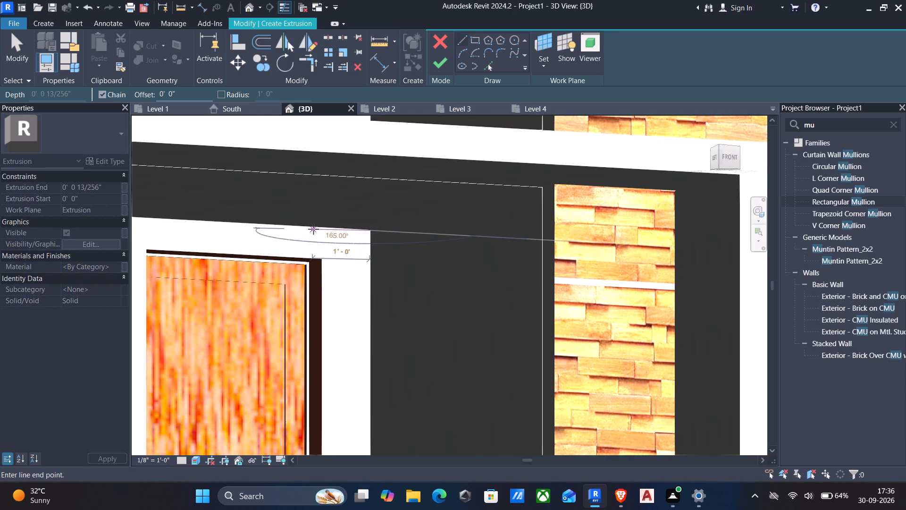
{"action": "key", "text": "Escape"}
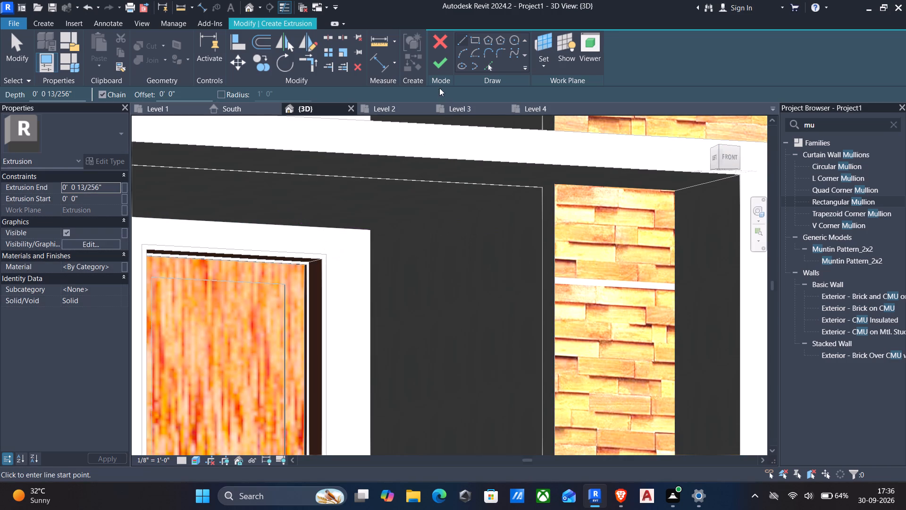
Sketch a rectangle about 10'-5" wide on the porch roof underside, from the wall corner beside the door to the opposite outer front corner.
{"action": "left_click", "coordinate": [475, 40]}
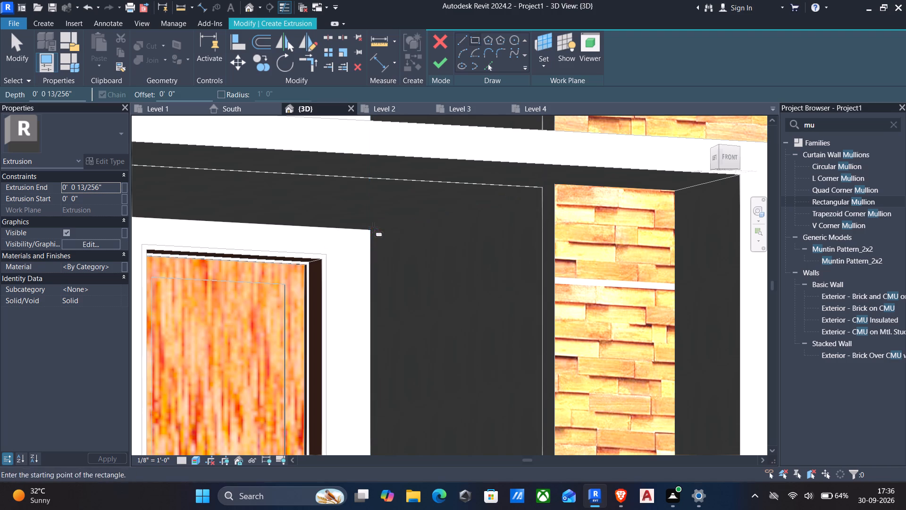
{"action": "left_click", "coordinate": [371, 230]}
{"action": "middle_click_drag", "start_coordinate": [334, 199], "coordinate": [334, 195]}
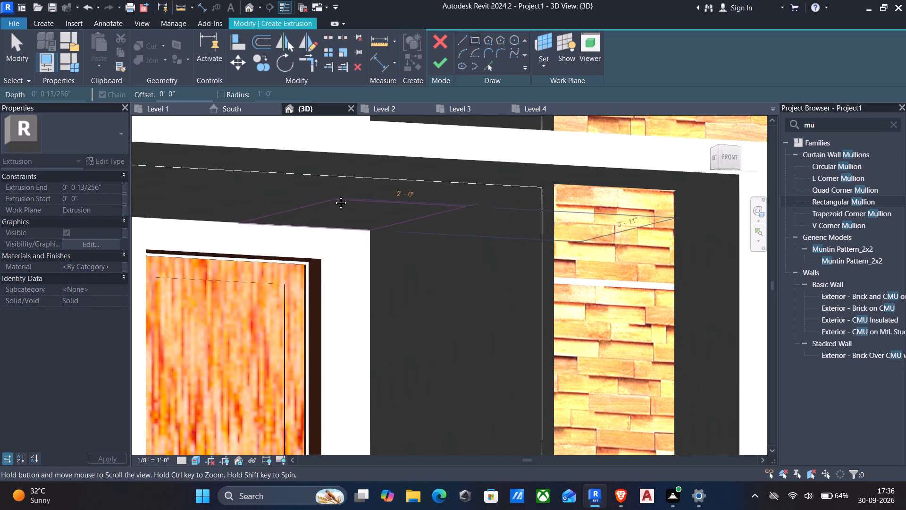
{"action": "middle_click_drag", "start_coordinate": [334, 195], "coordinate": [349, 185]}
{"action": "scroll", "coordinate": [350, 185], "scroll_direction": "down", "scroll_amount": 3}
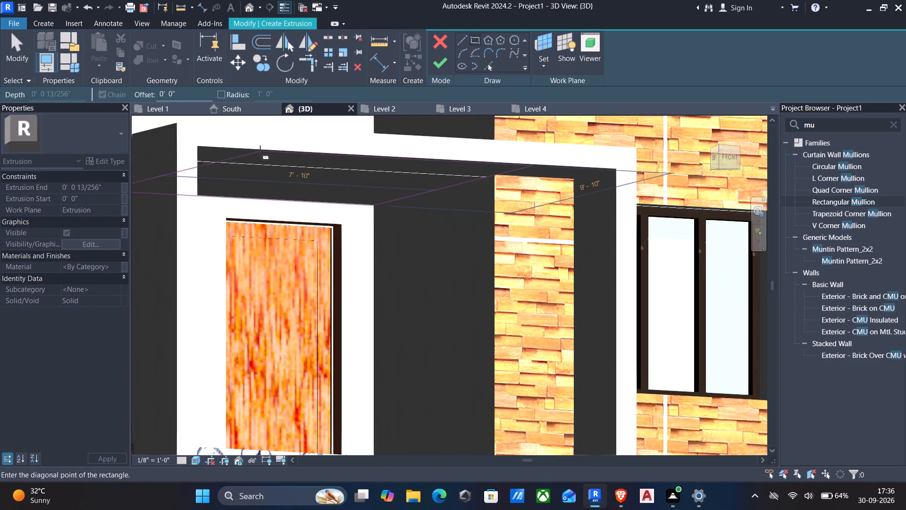
{"action": "middle_click", "coordinate": [256, 150]}
{"action": "middle_click_drag", "start_coordinate": [256, 152], "coordinate": [249, 156], "text": "shift"}
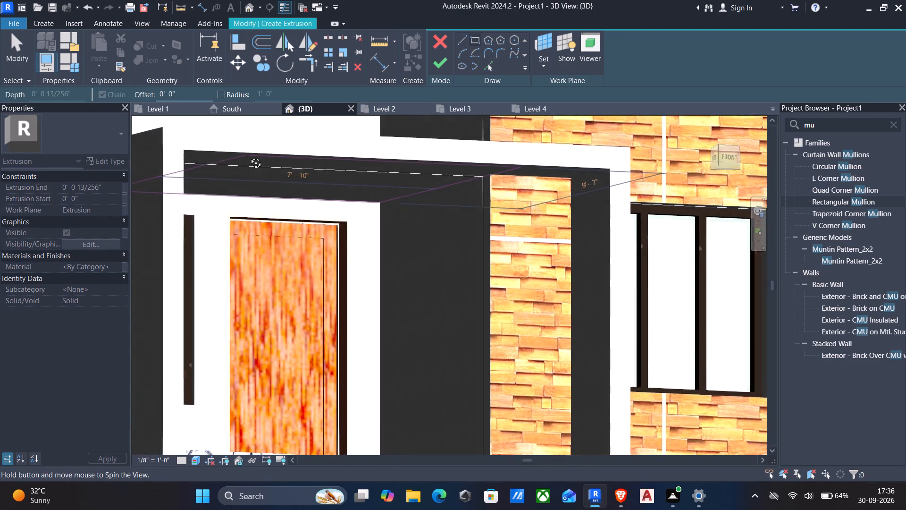
{"action": "middle_click_drag", "start_coordinate": [249, 156], "coordinate": [243, 161], "text": "shift"}
{"action": "middle_click_drag", "start_coordinate": [243, 161], "coordinate": [304, 170]}
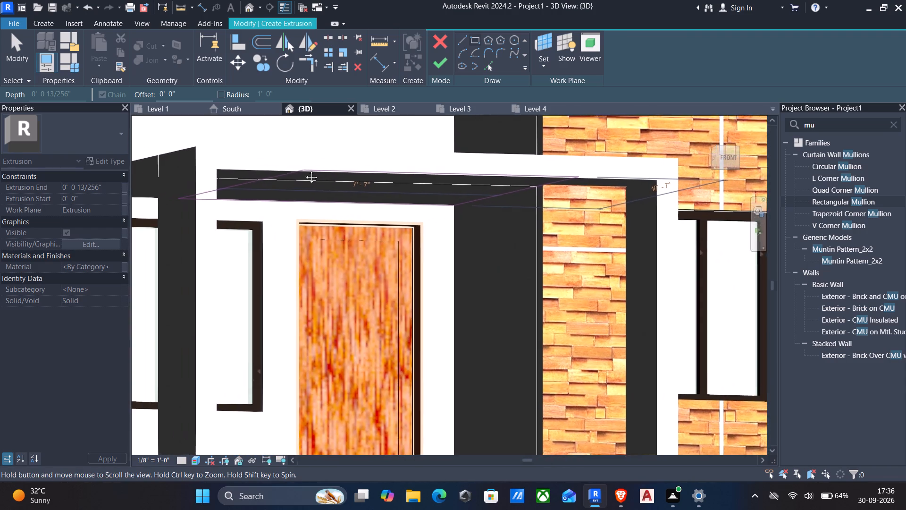
{"action": "middle_click_drag", "start_coordinate": [304, 170], "coordinate": [306, 170]}
{"action": "scroll", "coordinate": [307, 170], "scroll_direction": "down", "scroll_amount": 1}
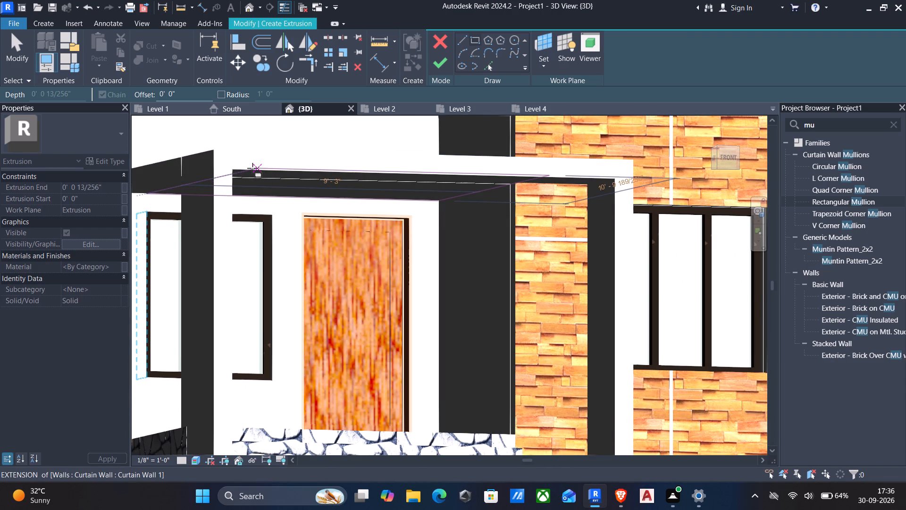
{"action": "middle_click_drag", "start_coordinate": [252, 168], "coordinate": [229, 176], "text": "shift"}
{"action": "scroll", "coordinate": [214, 178], "scroll_direction": "down", "scroll_amount": 1}
{"action": "middle_click_drag", "start_coordinate": [210, 178], "coordinate": [247, 166]}
{"action": "middle_click_drag", "start_coordinate": [249, 163], "coordinate": [257, 145], "text": "shift"}
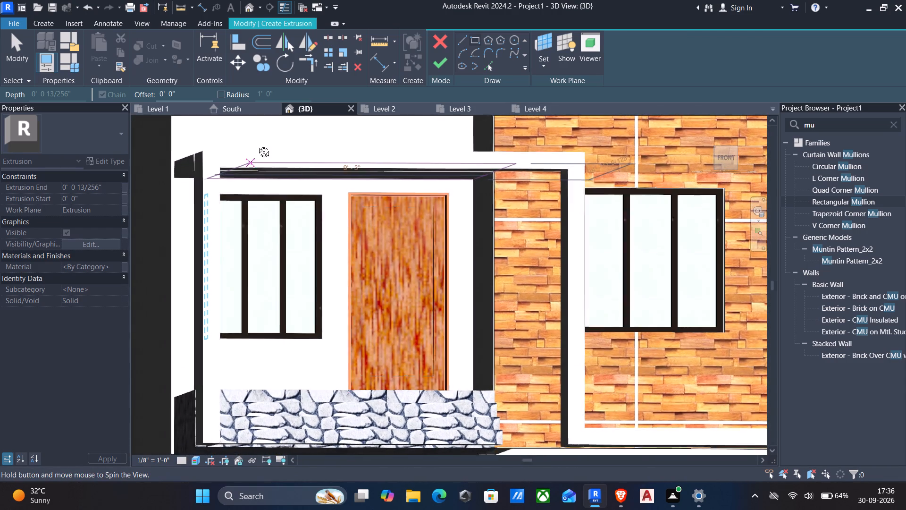
{"action": "middle_click_drag", "start_coordinate": [257, 145], "coordinate": [293, 96], "text": "shift"}
{"action": "middle_click_drag", "start_coordinate": [277, 157], "coordinate": [270, 181]}
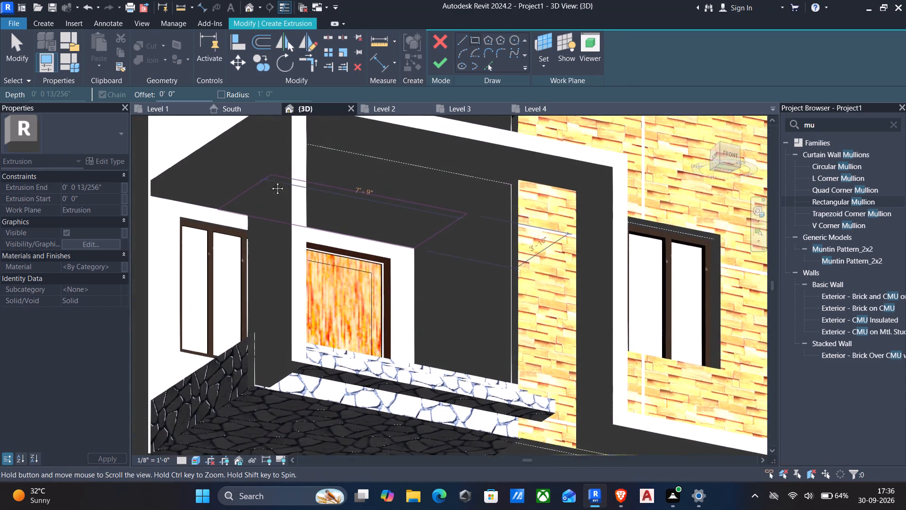
{"action": "middle_click_drag", "start_coordinate": [270, 181], "coordinate": [270, 182]}
{"action": "scroll", "coordinate": [270, 184], "scroll_direction": "down", "scroll_amount": 2}
{"action": "middle_click_drag", "start_coordinate": [282, 129], "coordinate": [258, 143]}
{"action": "middle_click_drag", "start_coordinate": [262, 139], "coordinate": [254, 151], "text": "shift"}
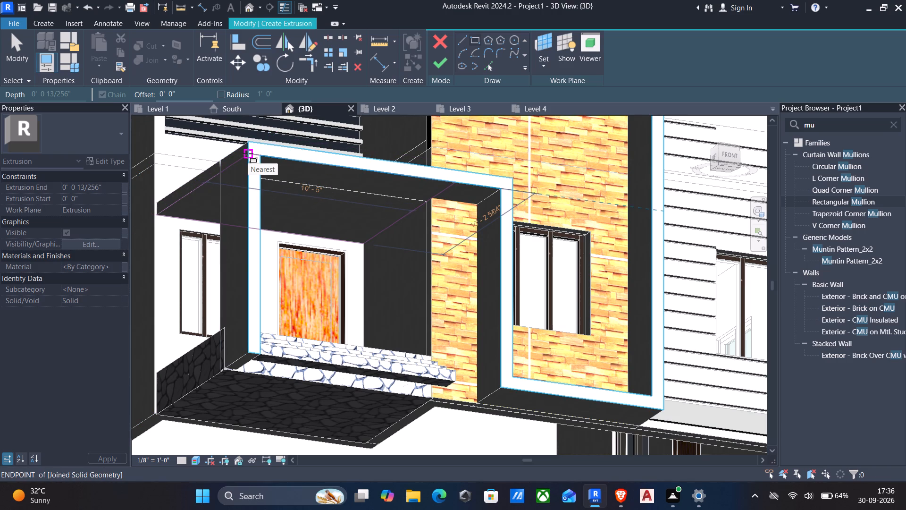
{"action": "left_click", "coordinate": [248, 153]}
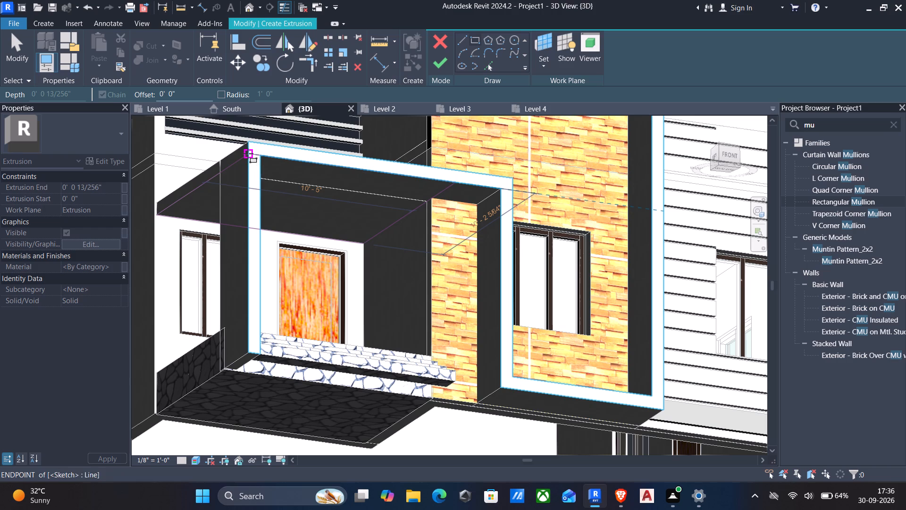
{"action": "key", "text": "Escape"}
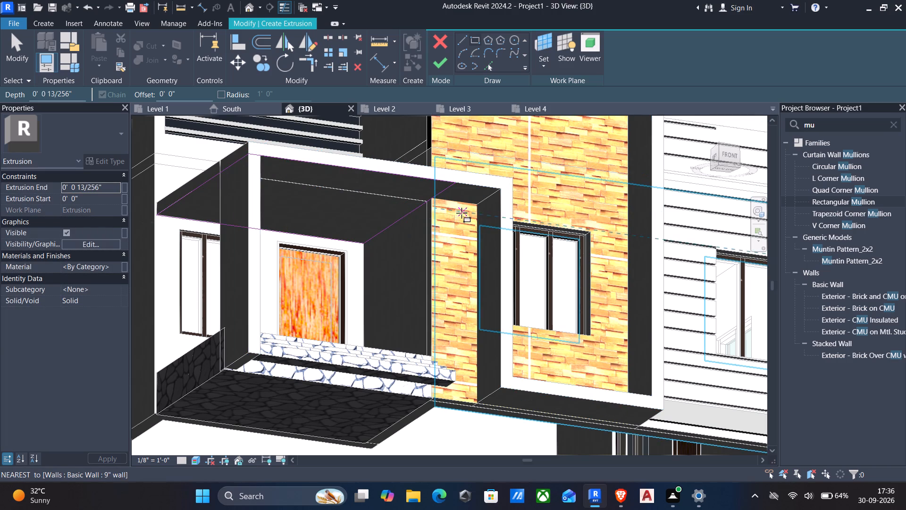
Sketch a chain of three lines around the underside strip above the brick wall, about 2'-3 1/2" by 2'-8", joining the rectangle's front corner.
{"action": "scroll", "coordinate": [458, 194], "scroll_direction": "up", "scroll_amount": 7}
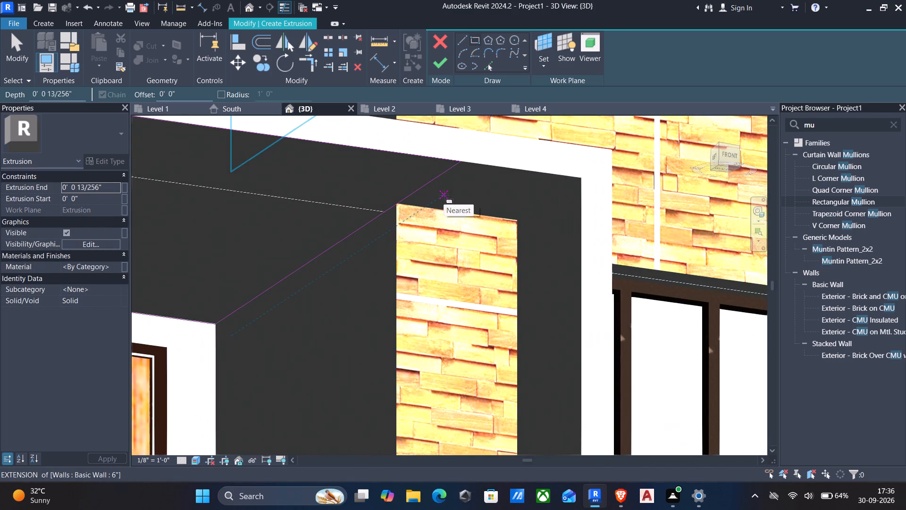
{"action": "key", "text": "Escape"}
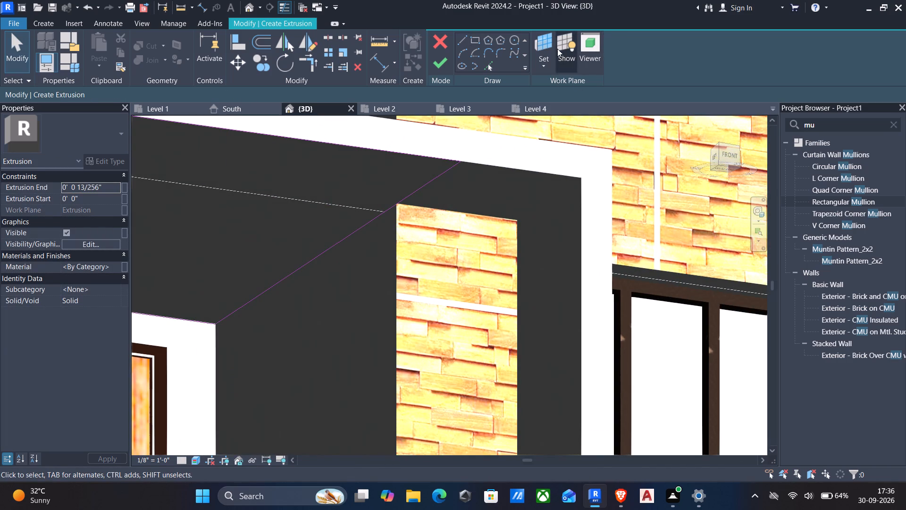
{"action": "left_click", "coordinate": [464, 39]}
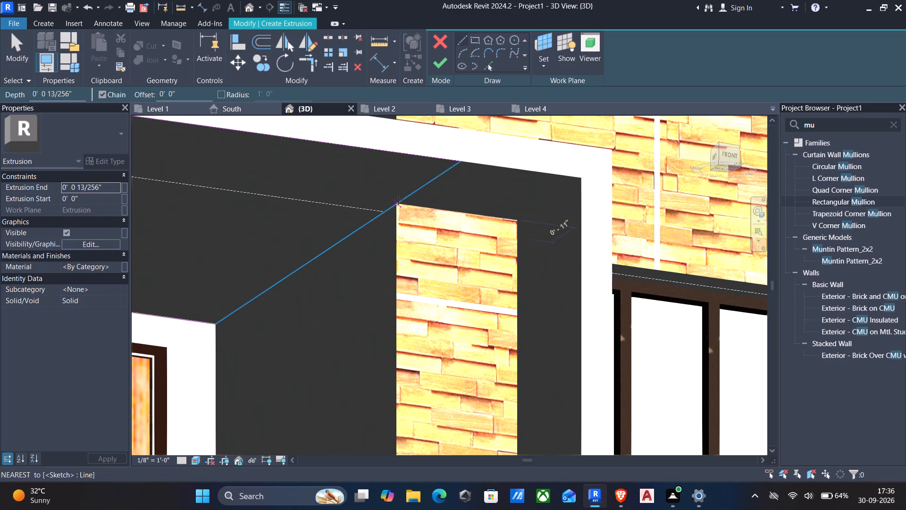
{"action": "scroll", "coordinate": [402, 208], "scroll_direction": "up", "scroll_amount": 8}
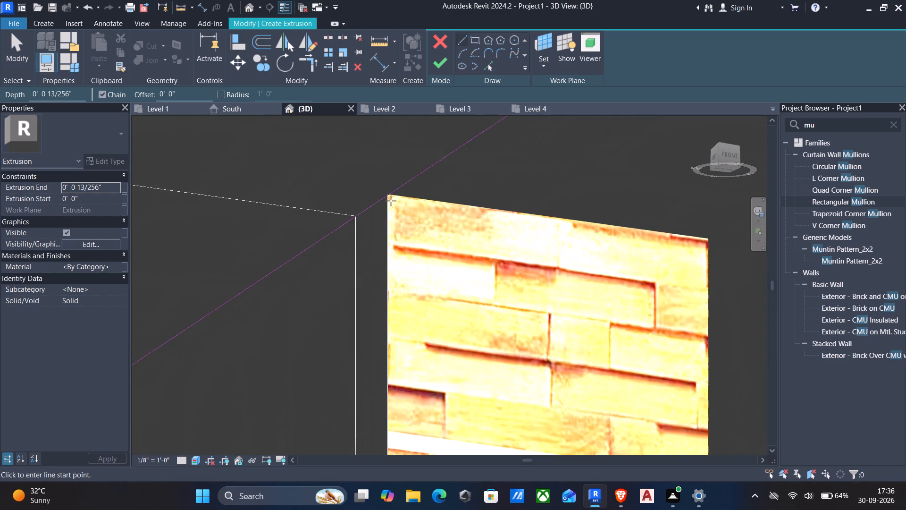
{"action": "left_click", "coordinate": [387, 194]}
{"action": "scroll", "coordinate": [570, 210], "scroll_direction": "down", "scroll_amount": 1}
{"action": "scroll", "coordinate": [626, 222], "scroll_direction": "down", "scroll_amount": 1}
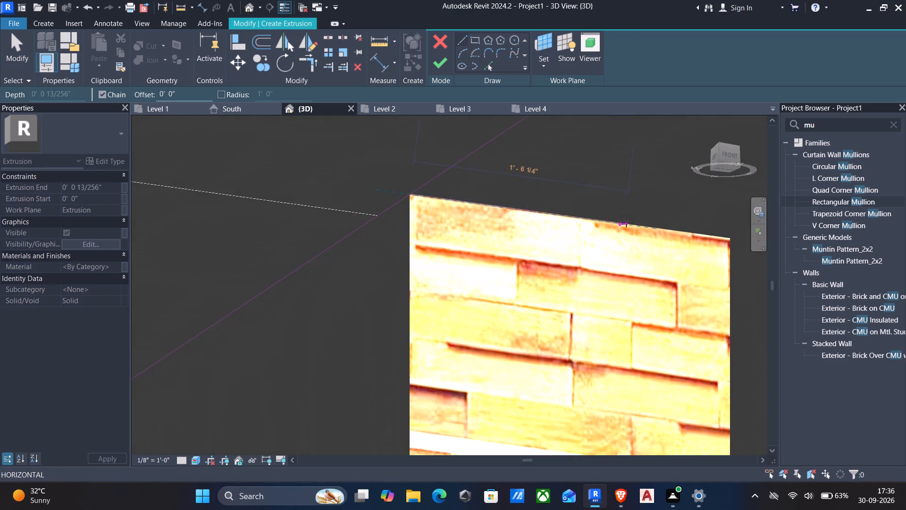
{"action": "middle_click_drag", "start_coordinate": [626, 222], "coordinate": [606, 236]}
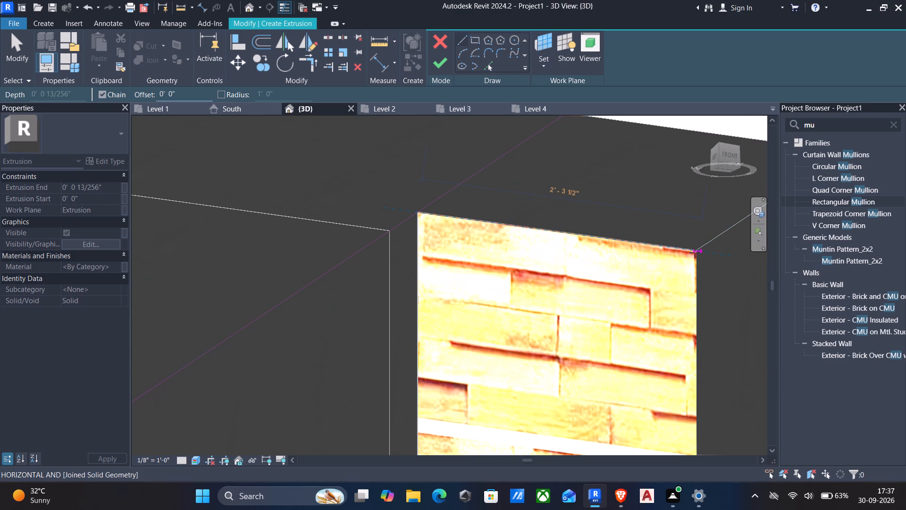
{"action": "left_click", "coordinate": [695, 253]}
{"action": "scroll", "coordinate": [695, 253], "scroll_direction": "down", "scroll_amount": 2}
{"action": "middle_click_drag", "start_coordinate": [710, 243], "coordinate": [644, 253]}
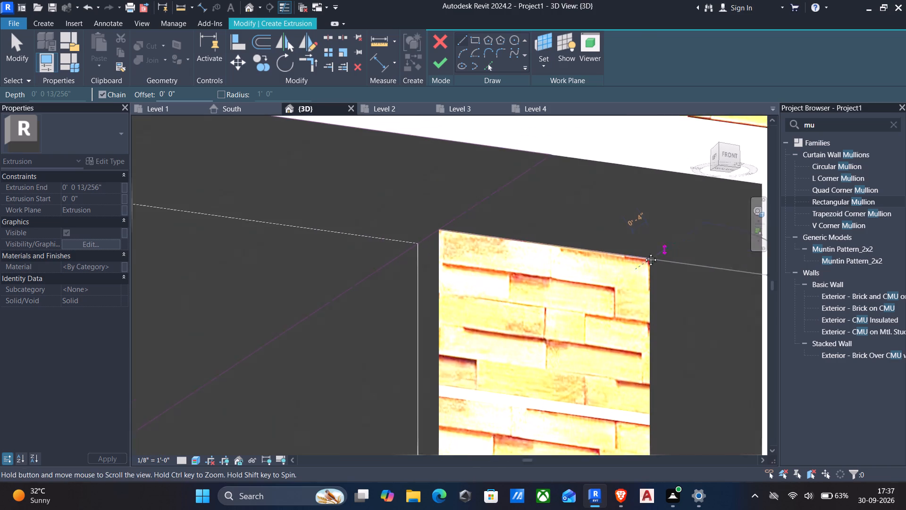
{"action": "middle_click_drag", "start_coordinate": [644, 253], "coordinate": [607, 254]}
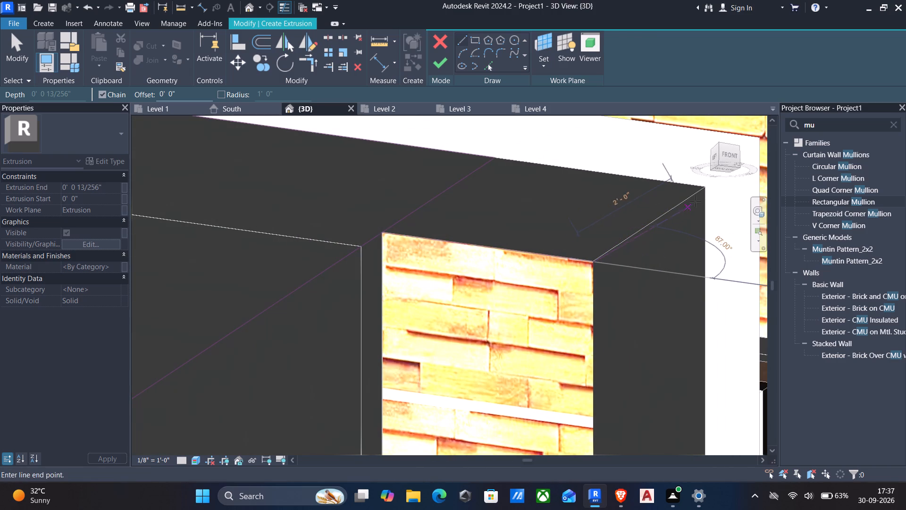
{"action": "left_click", "coordinate": [702, 187]}
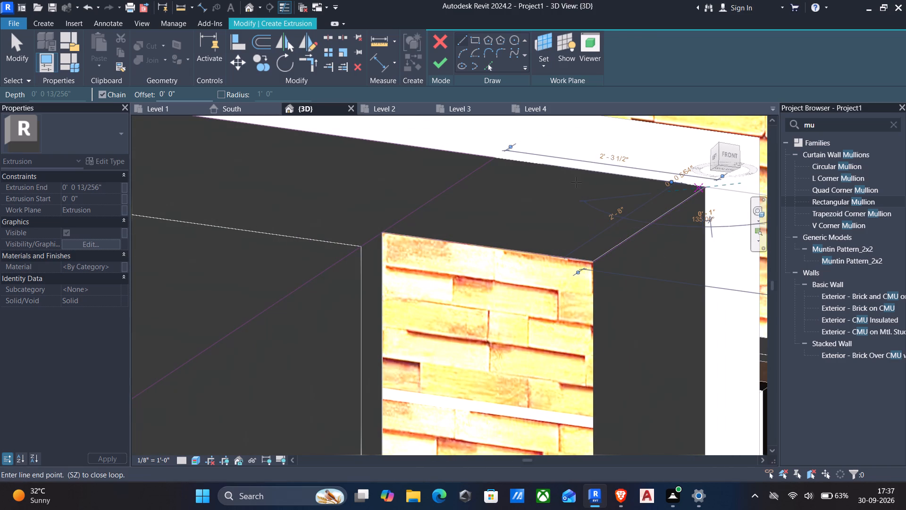
{"action": "left_click", "coordinate": [496, 159]}
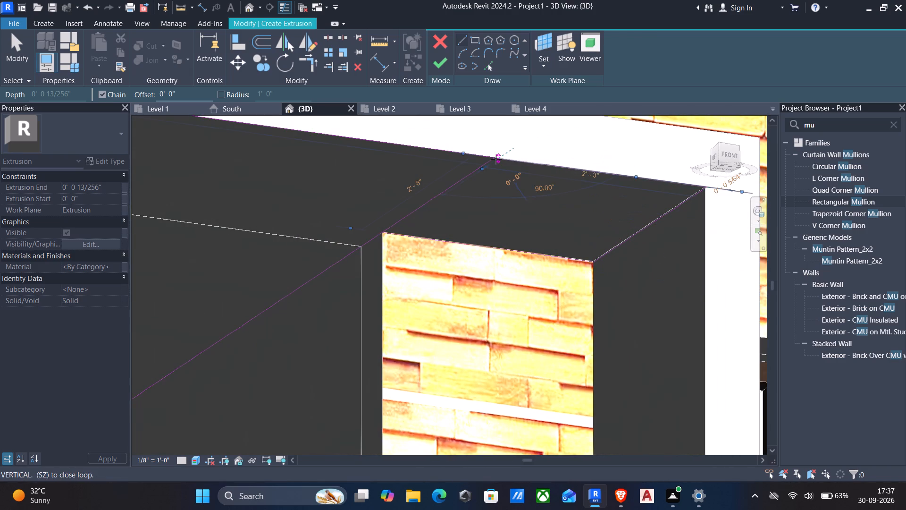
{"action": "key", "text": "Escape"}
{"action": "key", "text": "Escape"}
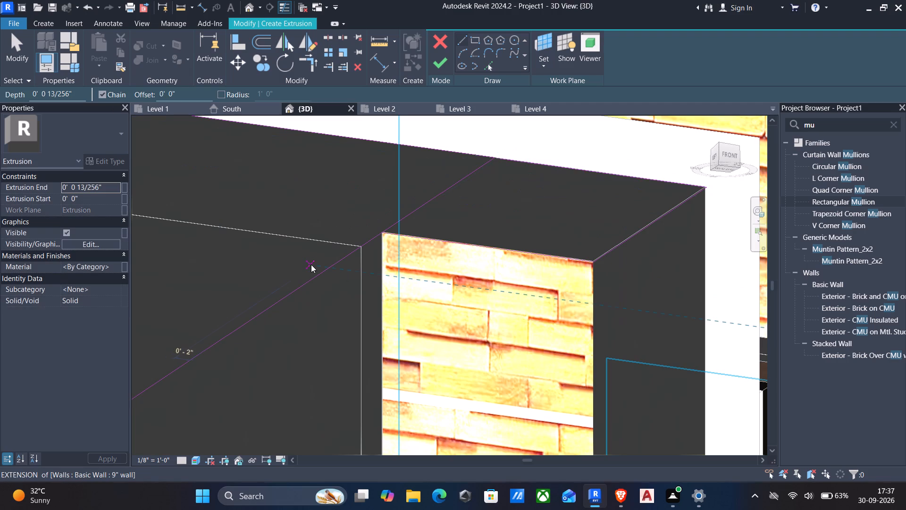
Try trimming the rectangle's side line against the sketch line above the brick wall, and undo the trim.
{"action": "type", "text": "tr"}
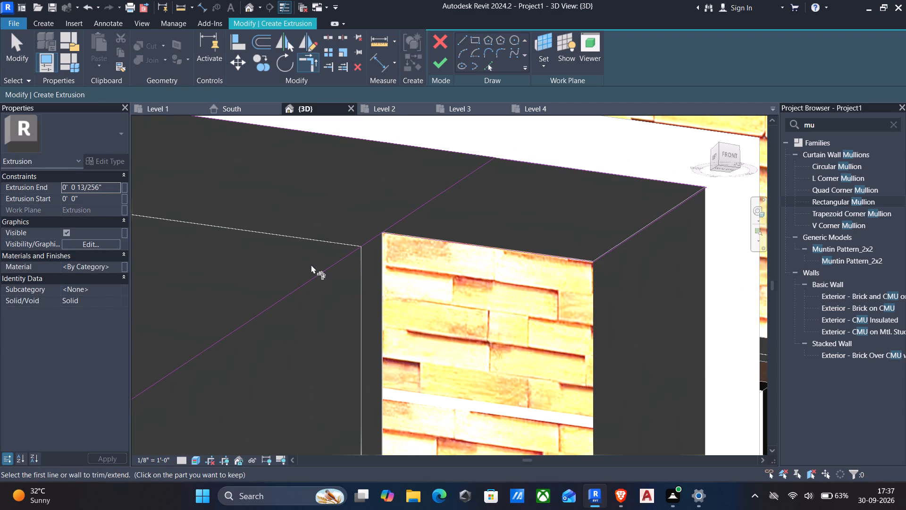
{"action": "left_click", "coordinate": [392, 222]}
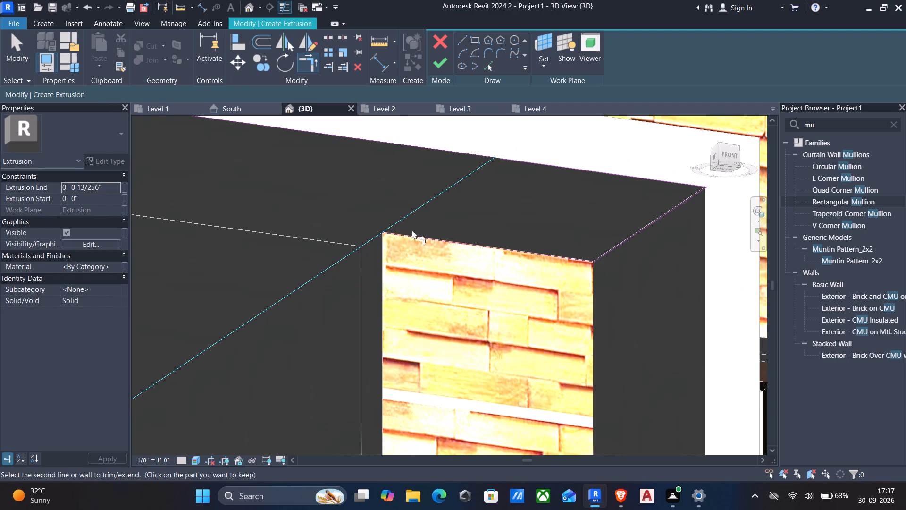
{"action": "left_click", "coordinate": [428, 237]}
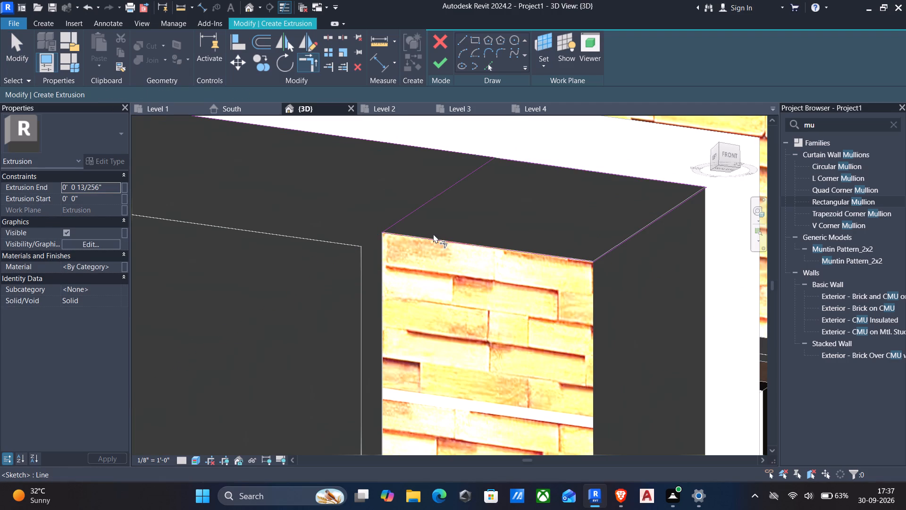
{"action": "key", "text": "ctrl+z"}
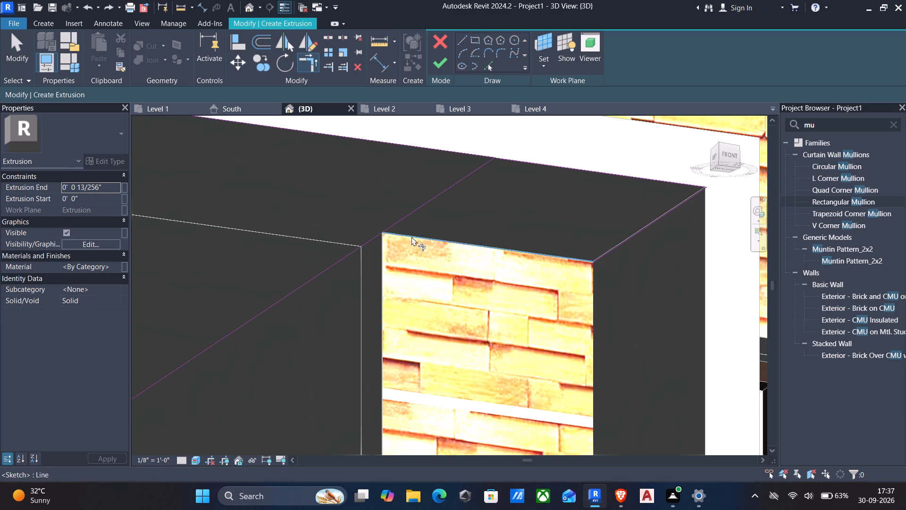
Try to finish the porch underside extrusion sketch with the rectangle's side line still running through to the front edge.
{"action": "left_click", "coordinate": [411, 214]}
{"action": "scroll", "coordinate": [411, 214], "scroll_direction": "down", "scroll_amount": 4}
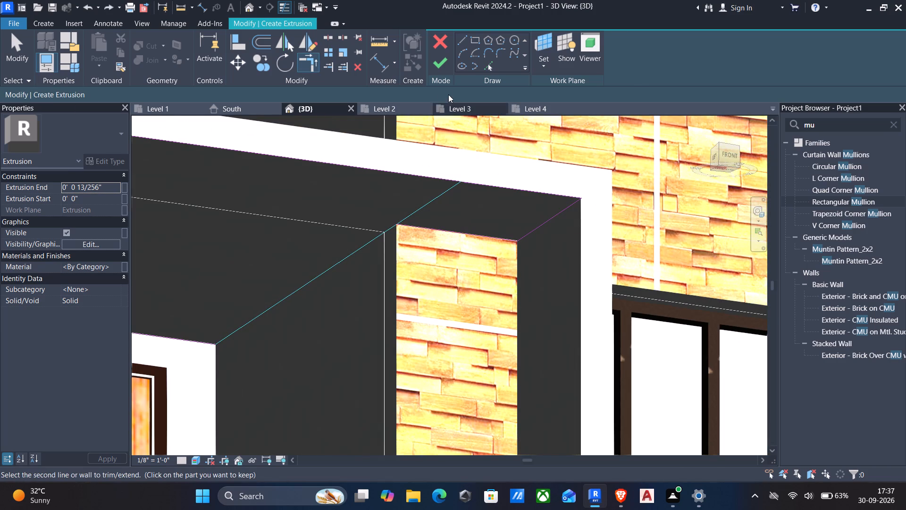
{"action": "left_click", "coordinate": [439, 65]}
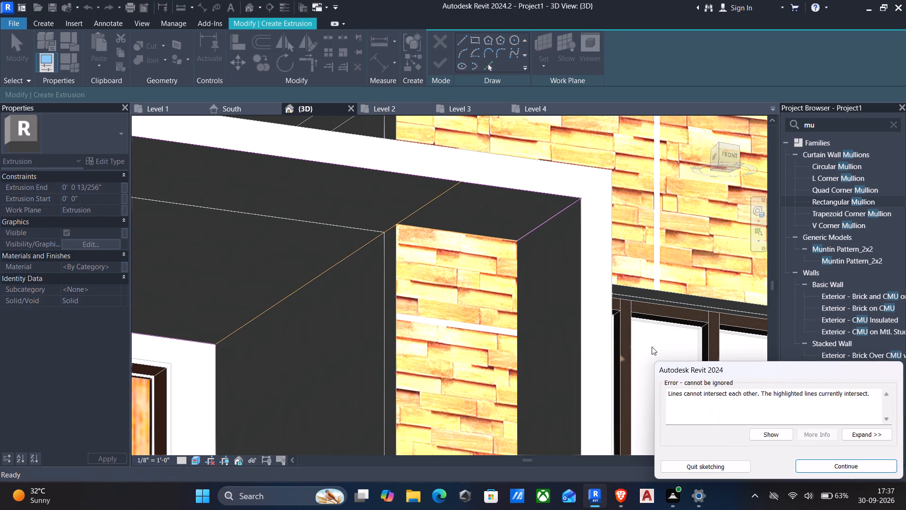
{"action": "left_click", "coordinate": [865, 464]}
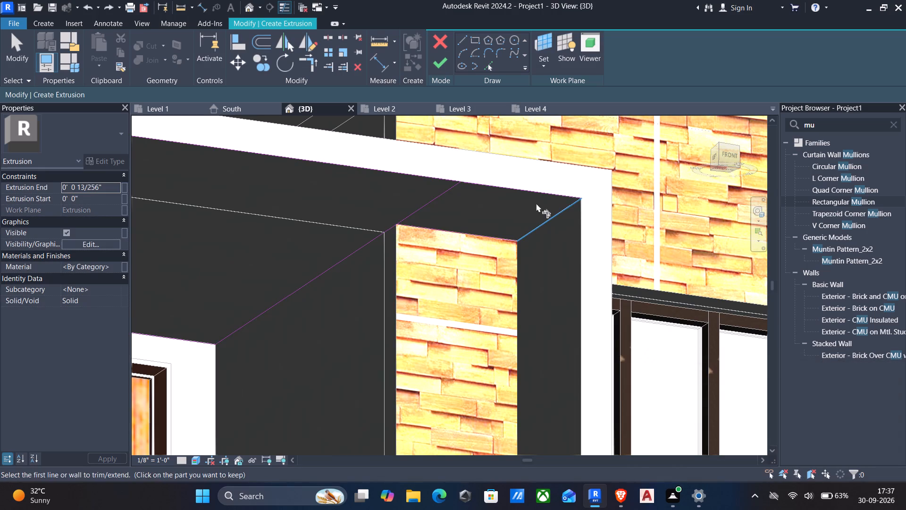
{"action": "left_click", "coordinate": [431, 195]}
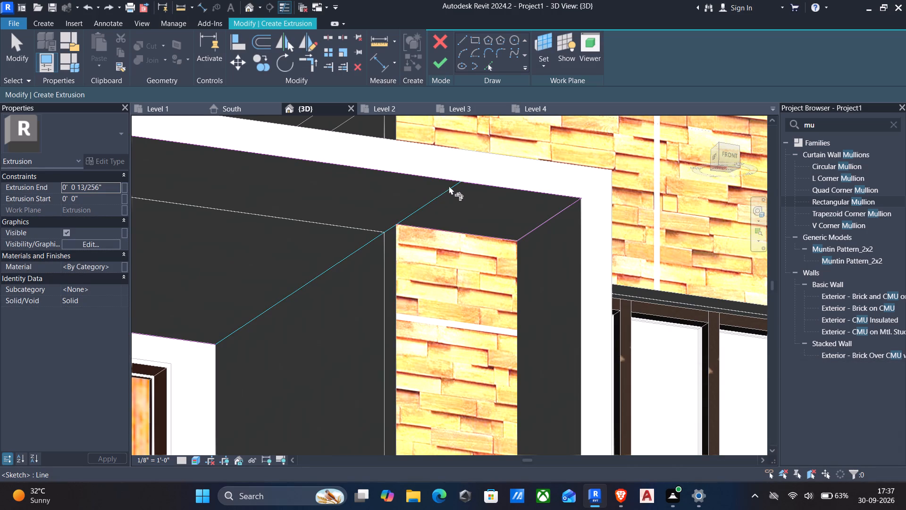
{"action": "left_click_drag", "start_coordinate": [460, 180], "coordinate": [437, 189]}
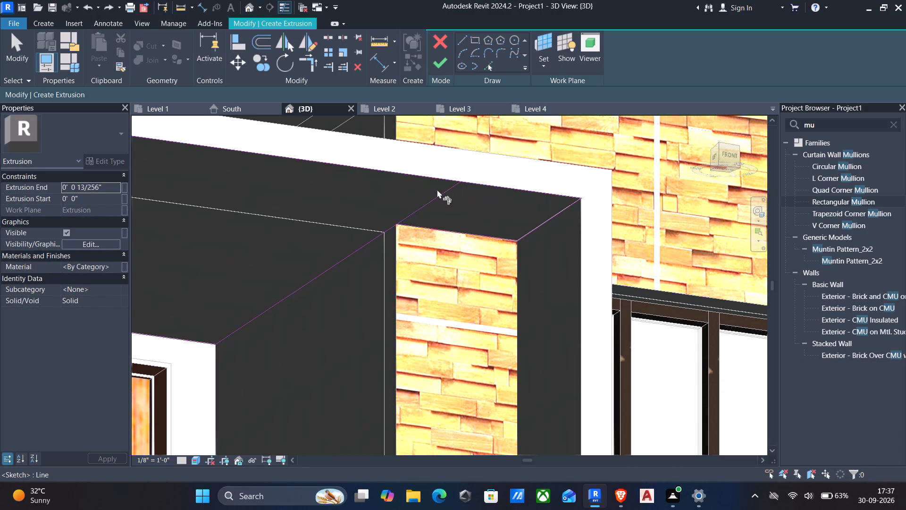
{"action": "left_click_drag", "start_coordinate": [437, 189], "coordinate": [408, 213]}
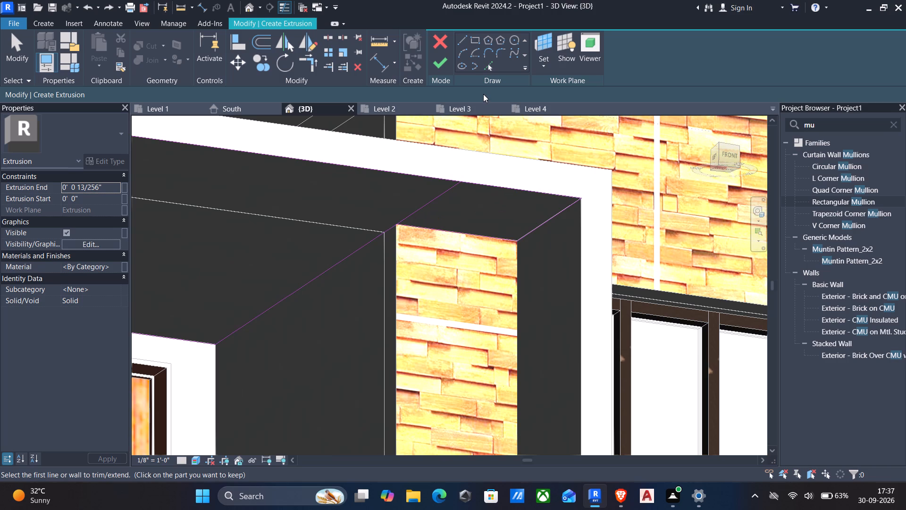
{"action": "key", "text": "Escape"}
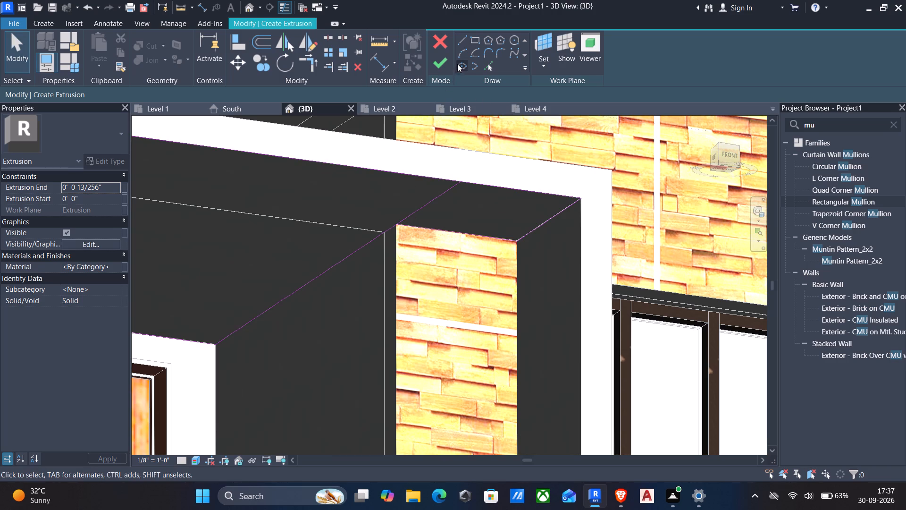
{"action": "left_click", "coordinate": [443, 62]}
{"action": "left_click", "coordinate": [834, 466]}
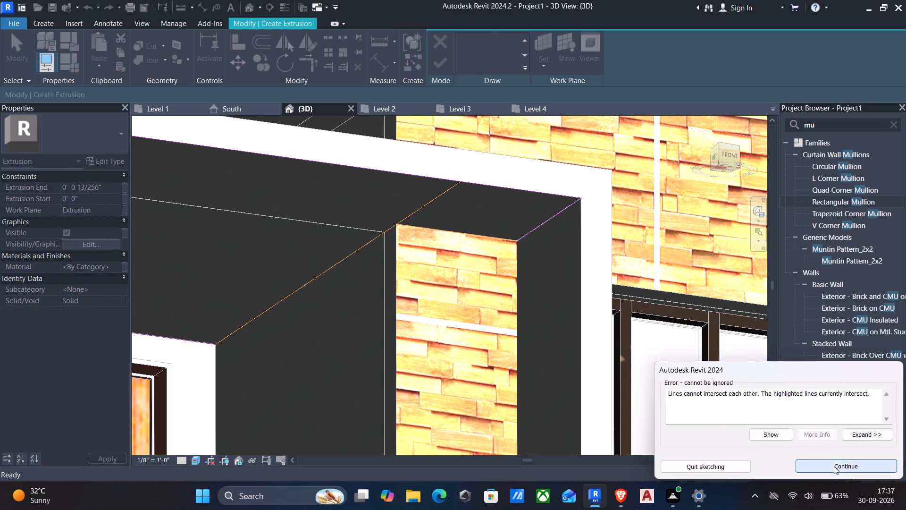
Shorten the rectangle's side line by pulling its front end back to the near corner of the brick wall.
{"action": "left_click", "coordinate": [435, 196]}
{"action": "left_click_drag", "start_coordinate": [459, 181], "coordinate": [427, 197]}
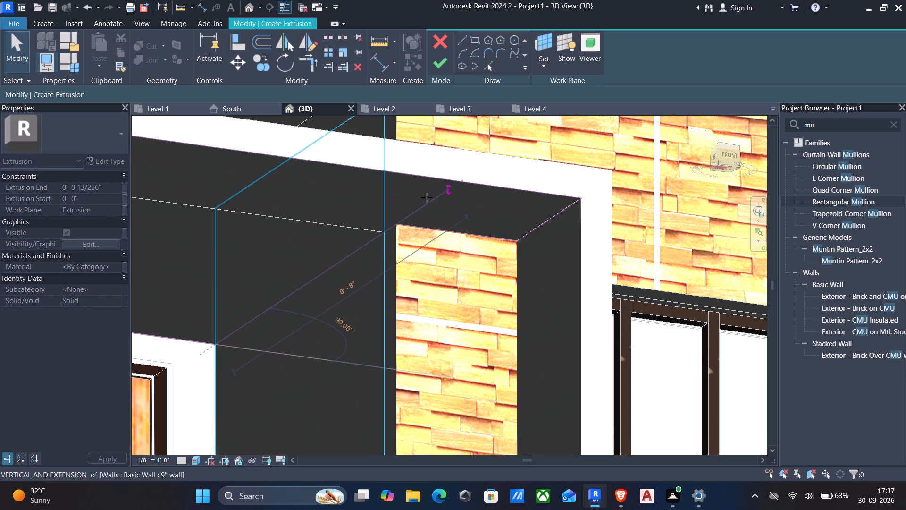
{"action": "left_click_drag", "start_coordinate": [427, 197], "coordinate": [403, 227]}
{"action": "scroll", "coordinate": [384, 237], "scroll_direction": "up", "scroll_amount": 4}
{"action": "key", "text": "Escape"}
{"action": "scroll", "coordinate": [395, 223], "scroll_direction": "up", "scroll_amount": 7}
{"action": "scroll", "coordinate": [395, 227], "scroll_direction": "down", "scroll_amount": 11}
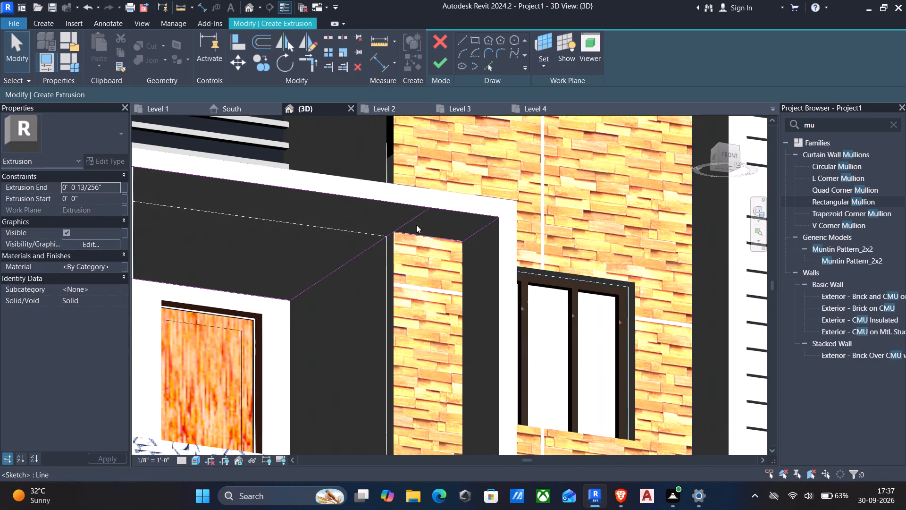
{"action": "left_click", "coordinate": [417, 217]}
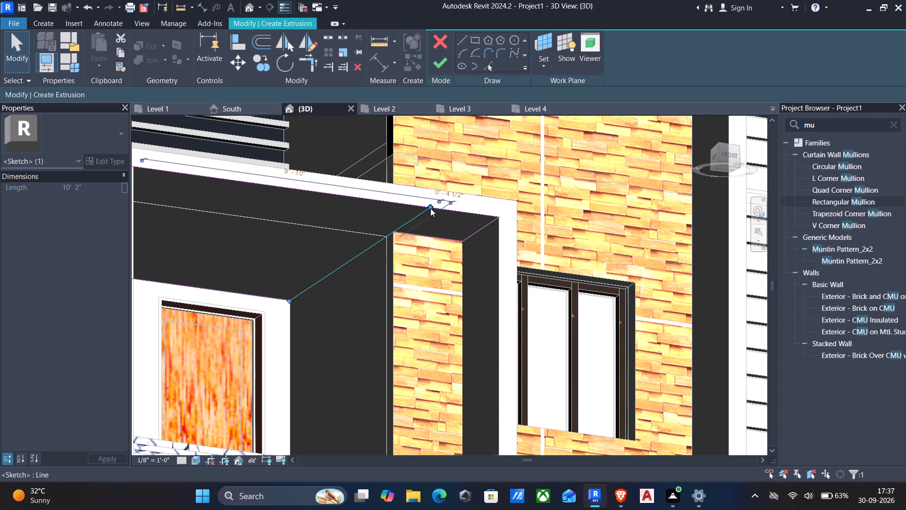
{"action": "left_click_drag", "start_coordinate": [430, 207], "coordinate": [394, 232]}
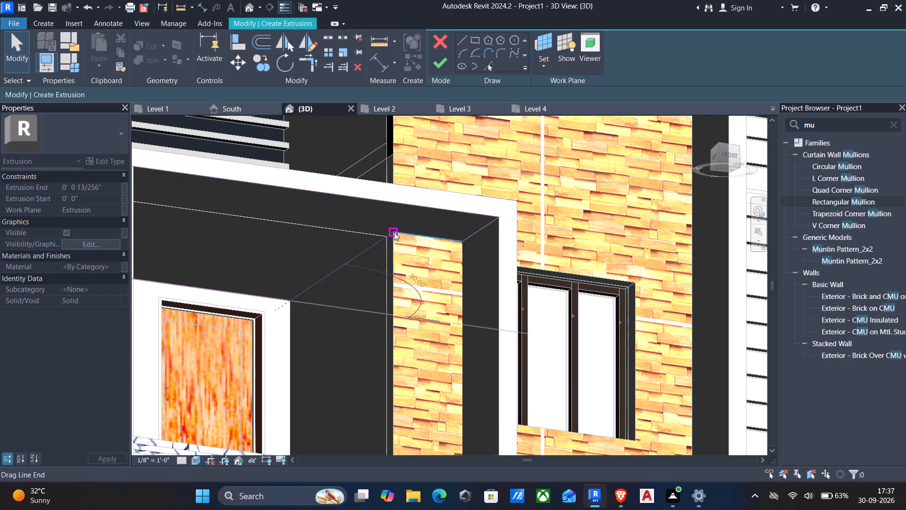
{"action": "key", "text": "Escape"}
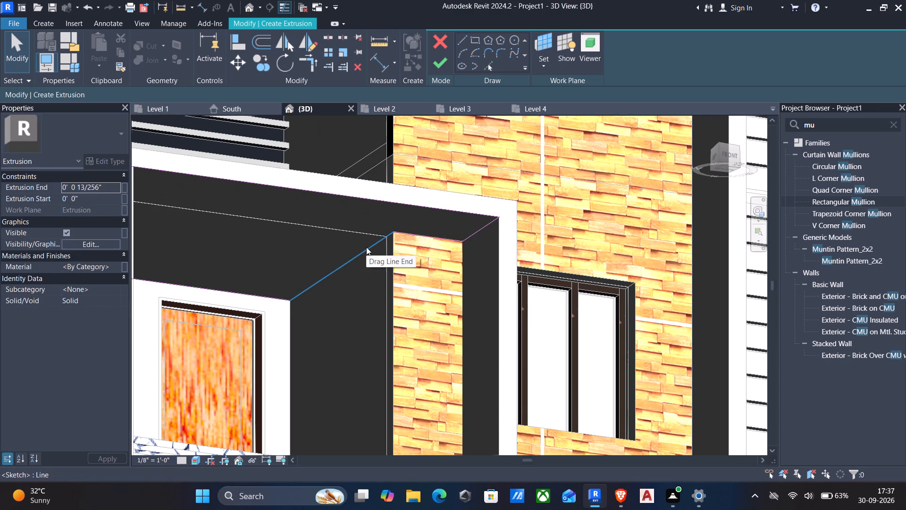
Trim the shortened side line and the sketch line above the brick wall into a corner.
{"action": "type", "text": "tr"}
{"action": "left_click", "coordinate": [366, 247]}
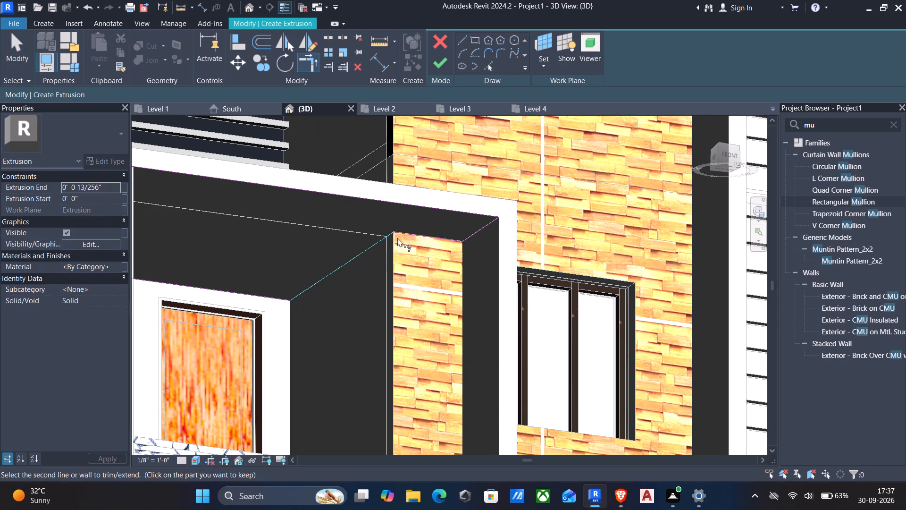
{"action": "scroll", "coordinate": [409, 236], "scroll_direction": "up", "scroll_amount": 5}
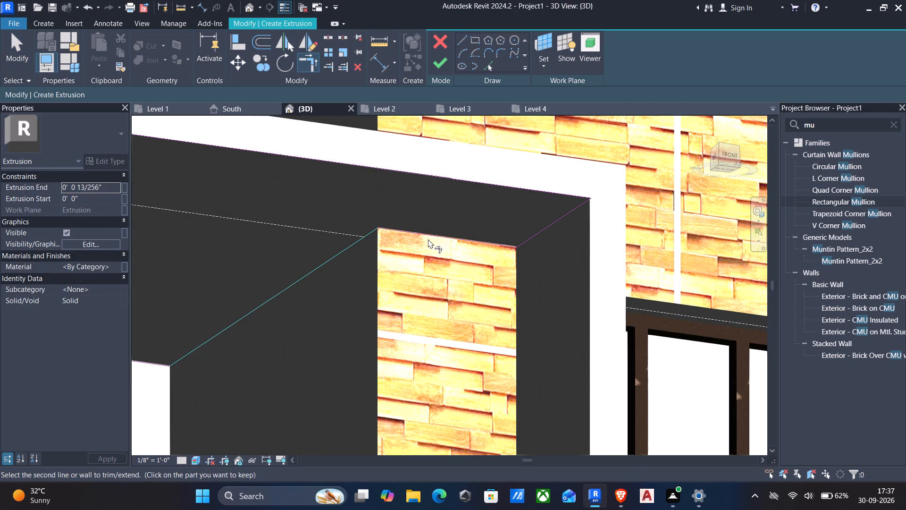
{"action": "left_click", "coordinate": [429, 234]}
{"action": "key", "text": "Escape"}
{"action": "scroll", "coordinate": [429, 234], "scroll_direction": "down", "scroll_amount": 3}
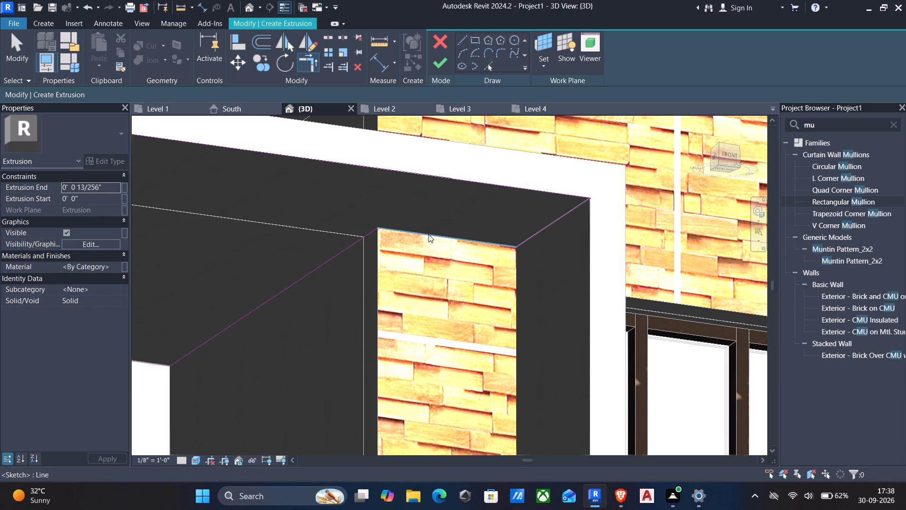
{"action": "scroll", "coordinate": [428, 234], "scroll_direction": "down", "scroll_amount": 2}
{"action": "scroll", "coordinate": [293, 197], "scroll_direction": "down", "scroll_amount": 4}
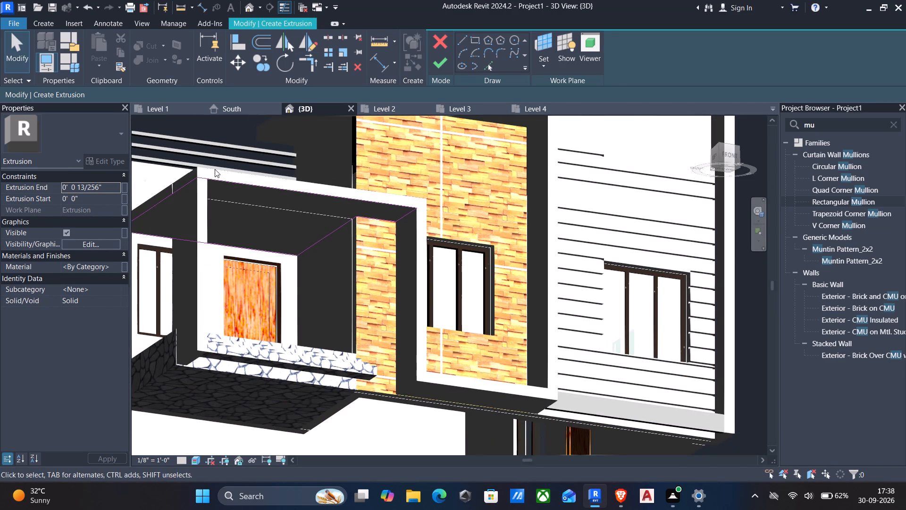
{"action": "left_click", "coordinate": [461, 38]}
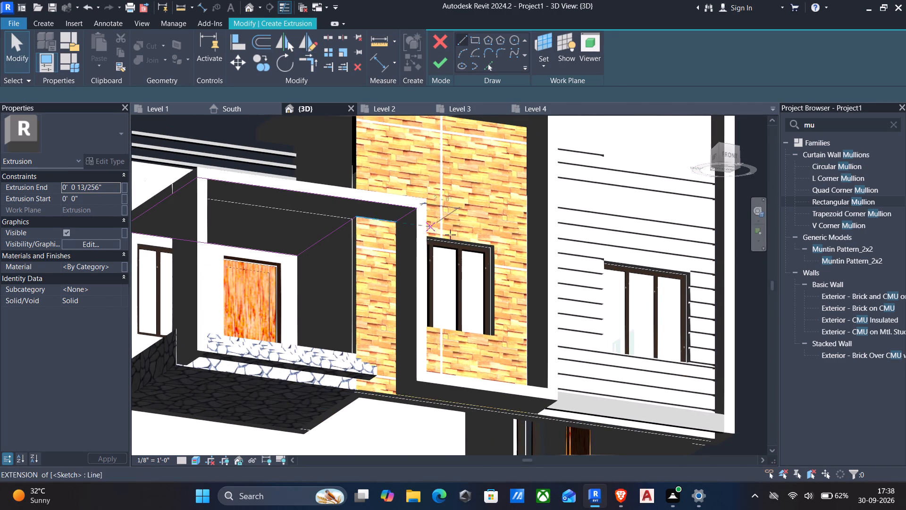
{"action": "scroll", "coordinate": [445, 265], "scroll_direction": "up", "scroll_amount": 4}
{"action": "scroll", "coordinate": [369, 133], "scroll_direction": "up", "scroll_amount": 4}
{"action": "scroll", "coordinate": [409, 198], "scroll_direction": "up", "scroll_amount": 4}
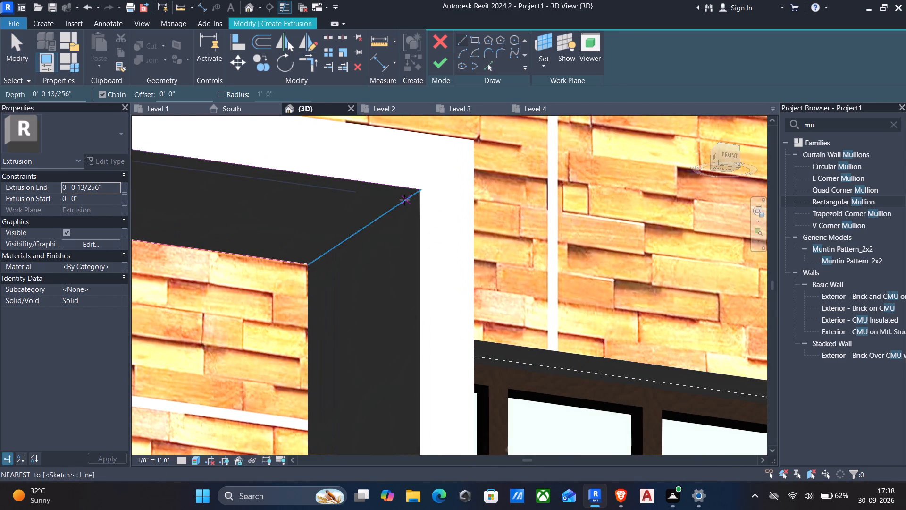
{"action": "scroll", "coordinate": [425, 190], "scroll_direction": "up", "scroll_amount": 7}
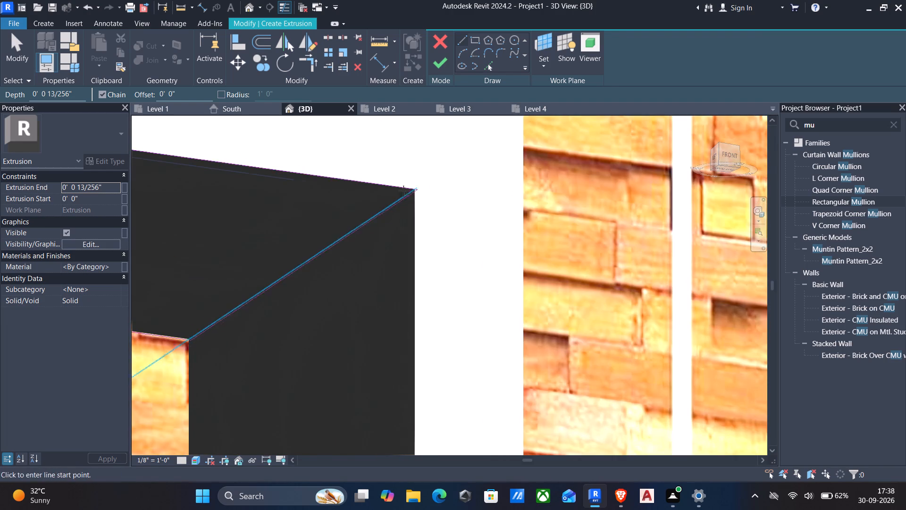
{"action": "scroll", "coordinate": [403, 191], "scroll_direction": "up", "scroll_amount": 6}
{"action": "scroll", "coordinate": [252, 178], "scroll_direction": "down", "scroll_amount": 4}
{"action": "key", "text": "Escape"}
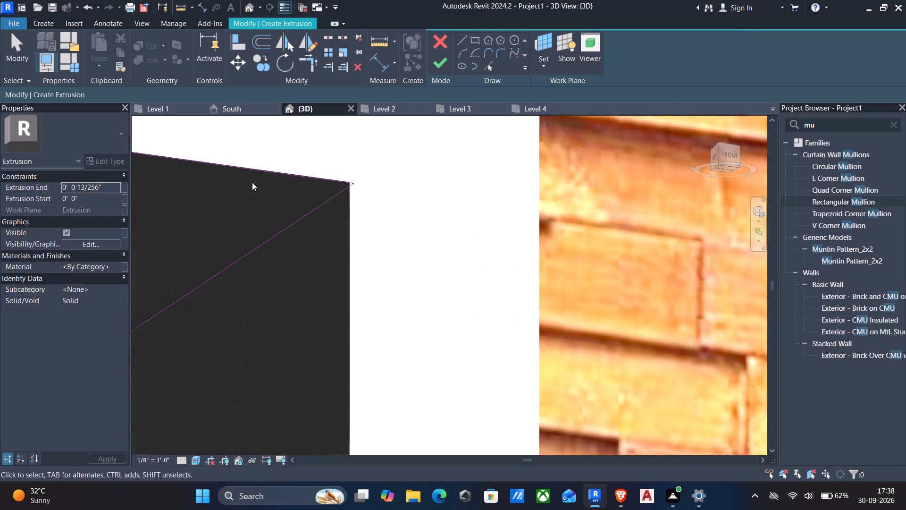
Stretch the 2'-3 1/2" front line of the brick-wall strip along the porch roof's front edge to the opposite front corner.
{"action": "scroll", "coordinate": [252, 182], "scroll_direction": "down", "scroll_amount": 1}
{"action": "left_click", "coordinate": [253, 172]}
{"action": "scroll", "coordinate": [249, 198], "scroll_direction": "down", "scroll_amount": 9}
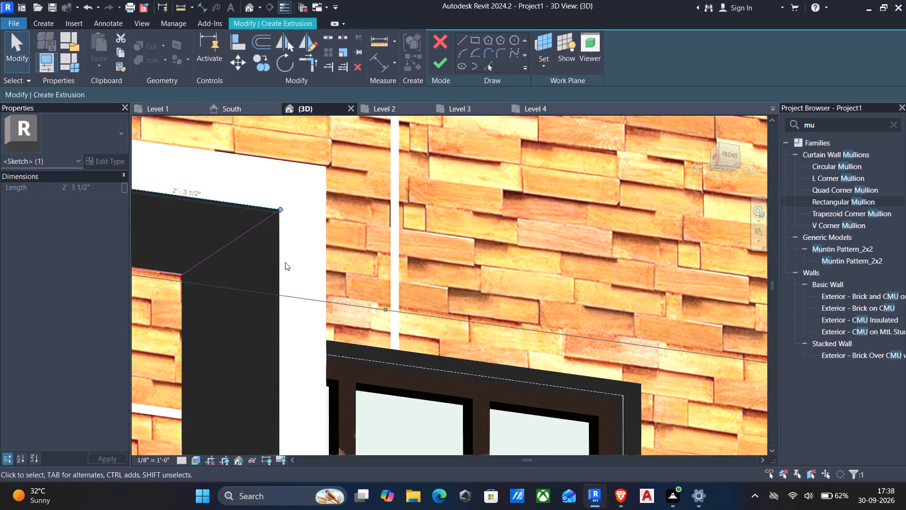
{"action": "middle_click_drag", "start_coordinate": [286, 263], "coordinate": [544, 272]}
{"action": "scroll", "coordinate": [541, 271], "scroll_direction": "down", "scroll_amount": 3}
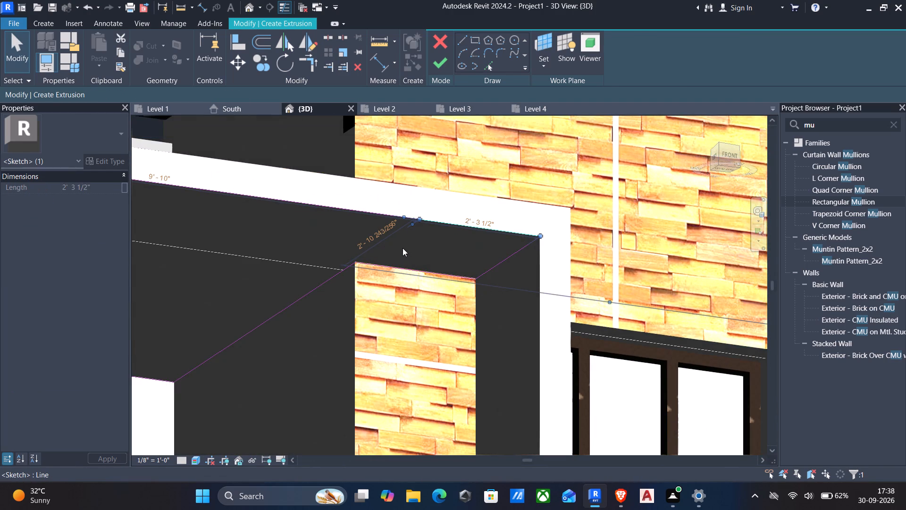
{"action": "left_click_drag", "start_coordinate": [419, 218], "coordinate": [304, 212]}
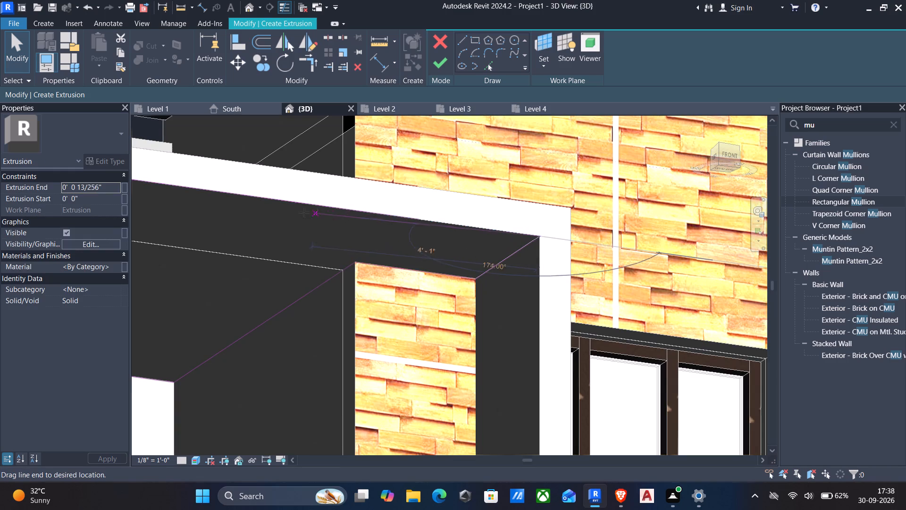
{"action": "left_click_drag", "start_coordinate": [304, 212], "coordinate": [183, 188]}
{"action": "middle_click_drag", "start_coordinate": [207, 194], "coordinate": [369, 188]}
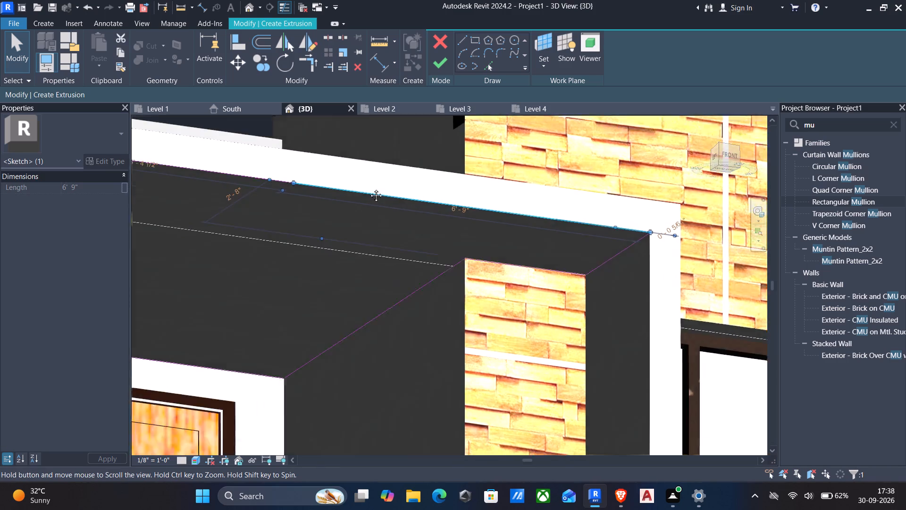
{"action": "middle_click_drag", "start_coordinate": [369, 188], "coordinate": [416, 195]}
{"action": "scroll", "coordinate": [416, 195], "scroll_direction": "down", "scroll_amount": 4}
{"action": "left_click_drag", "start_coordinate": [403, 186], "coordinate": [354, 185]}
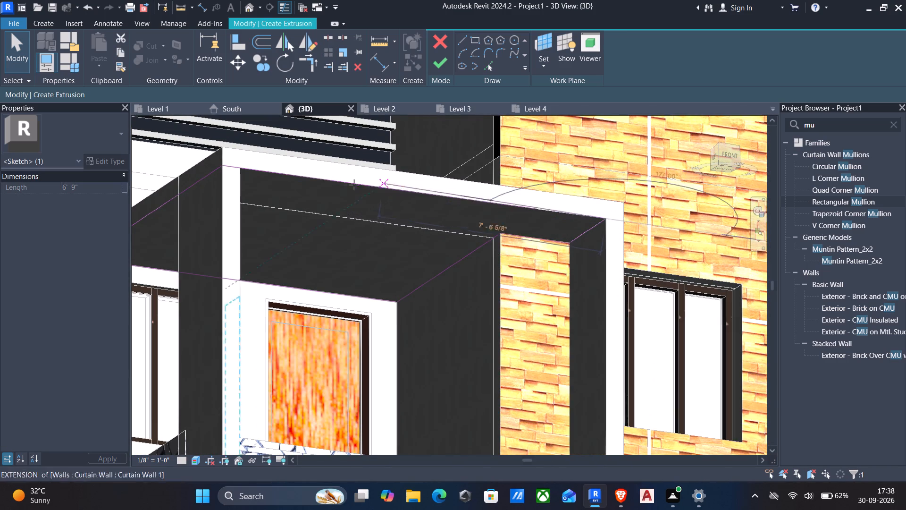
{"action": "left_click_drag", "start_coordinate": [354, 185], "coordinate": [218, 166]}
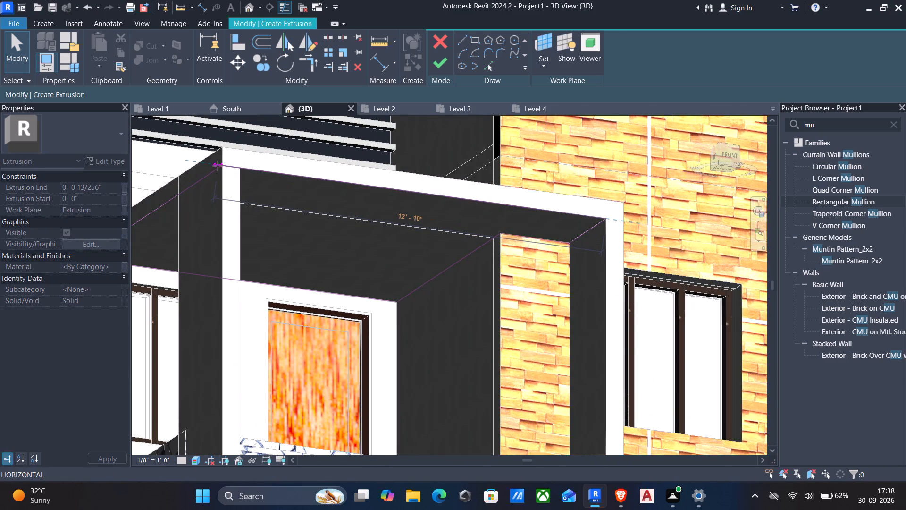
{"action": "left_click_drag", "start_coordinate": [218, 166], "coordinate": [221, 166]}
{"action": "key", "text": "Escape"}
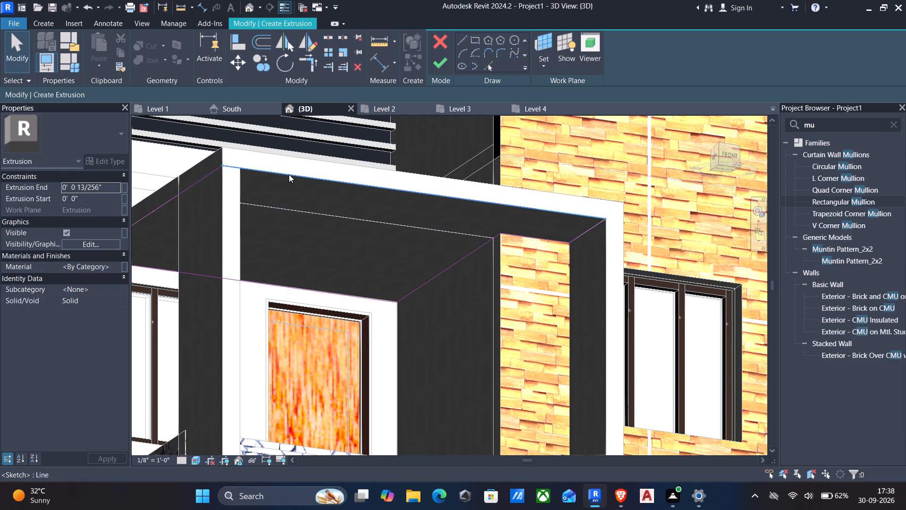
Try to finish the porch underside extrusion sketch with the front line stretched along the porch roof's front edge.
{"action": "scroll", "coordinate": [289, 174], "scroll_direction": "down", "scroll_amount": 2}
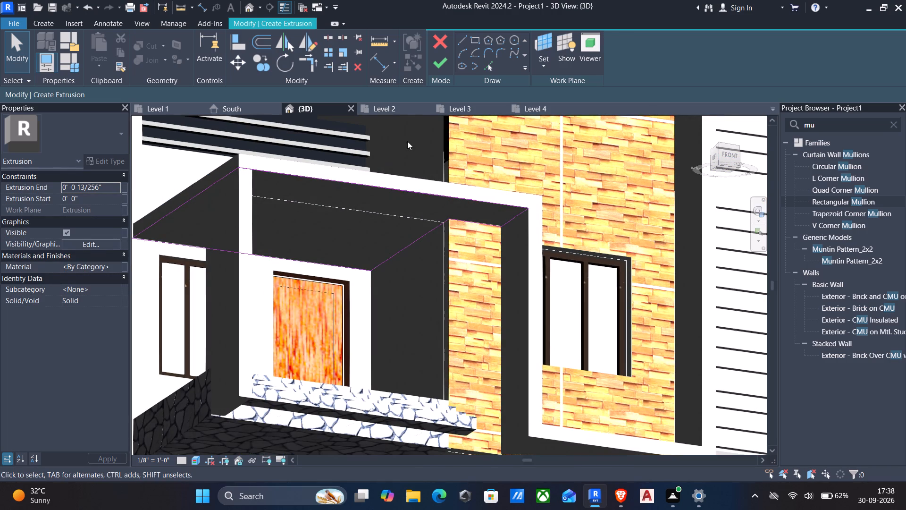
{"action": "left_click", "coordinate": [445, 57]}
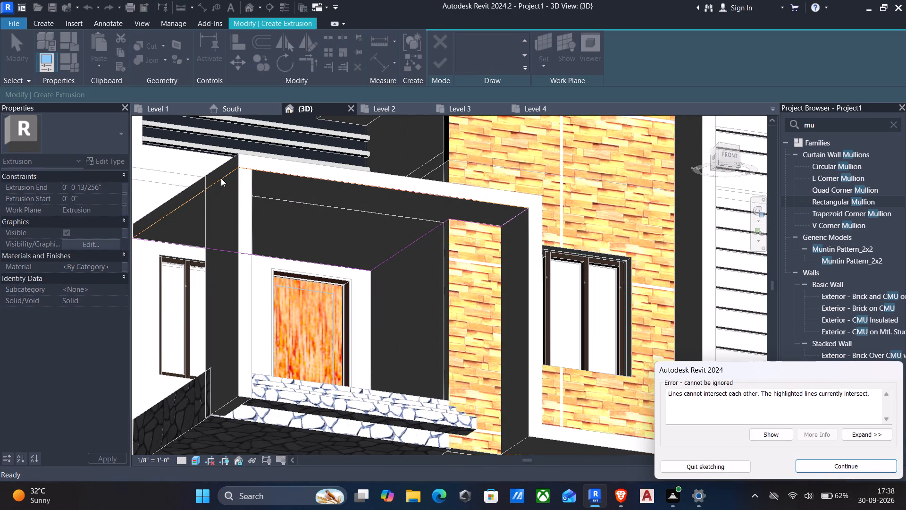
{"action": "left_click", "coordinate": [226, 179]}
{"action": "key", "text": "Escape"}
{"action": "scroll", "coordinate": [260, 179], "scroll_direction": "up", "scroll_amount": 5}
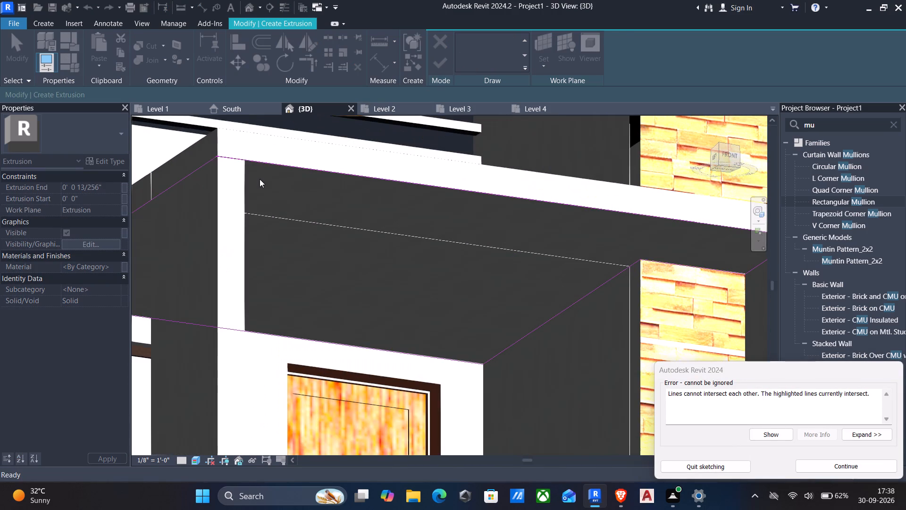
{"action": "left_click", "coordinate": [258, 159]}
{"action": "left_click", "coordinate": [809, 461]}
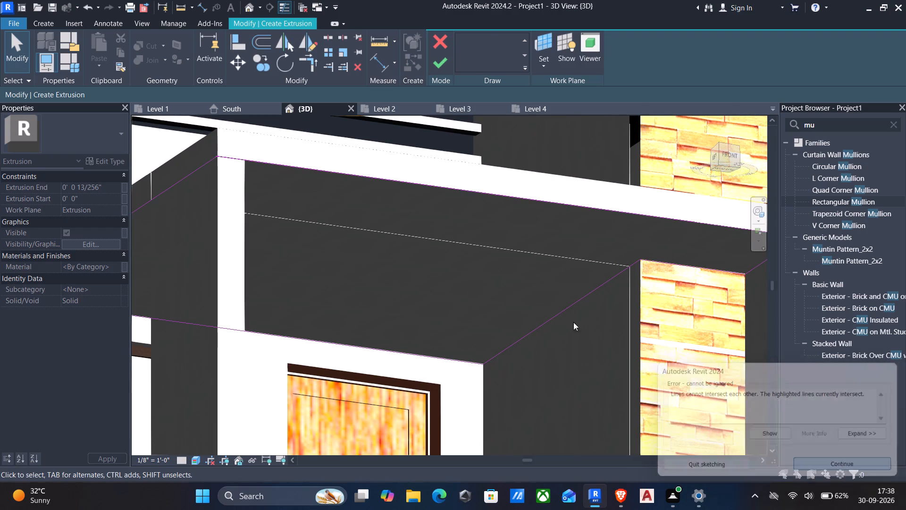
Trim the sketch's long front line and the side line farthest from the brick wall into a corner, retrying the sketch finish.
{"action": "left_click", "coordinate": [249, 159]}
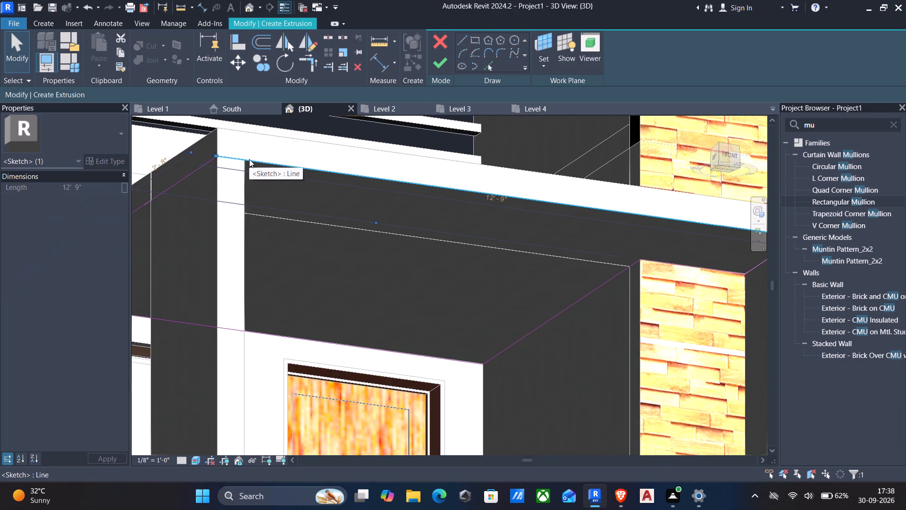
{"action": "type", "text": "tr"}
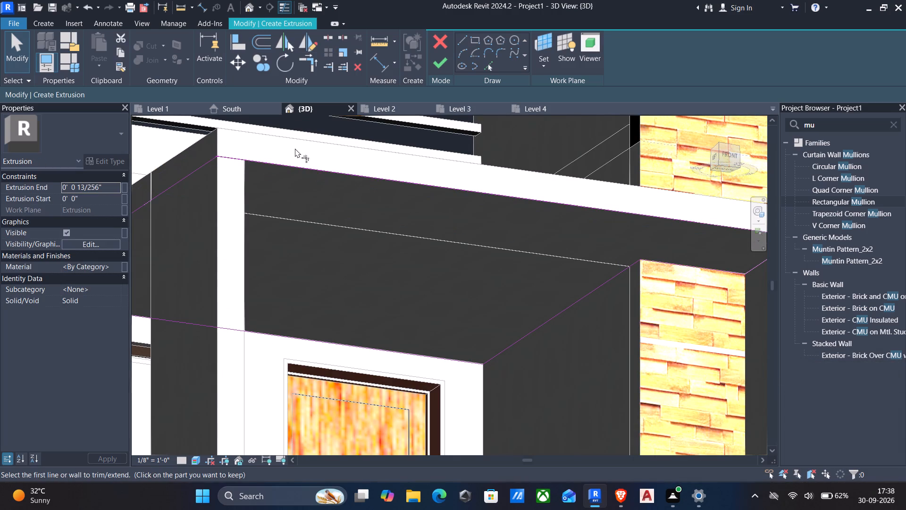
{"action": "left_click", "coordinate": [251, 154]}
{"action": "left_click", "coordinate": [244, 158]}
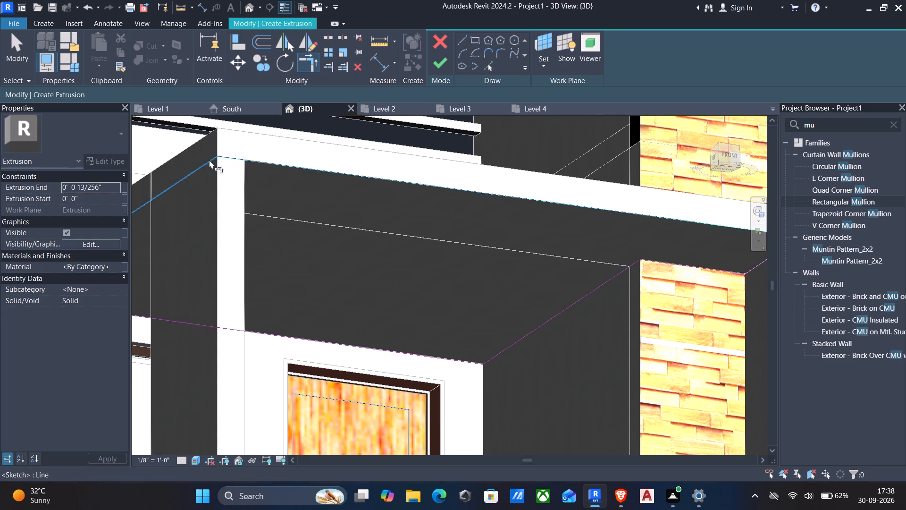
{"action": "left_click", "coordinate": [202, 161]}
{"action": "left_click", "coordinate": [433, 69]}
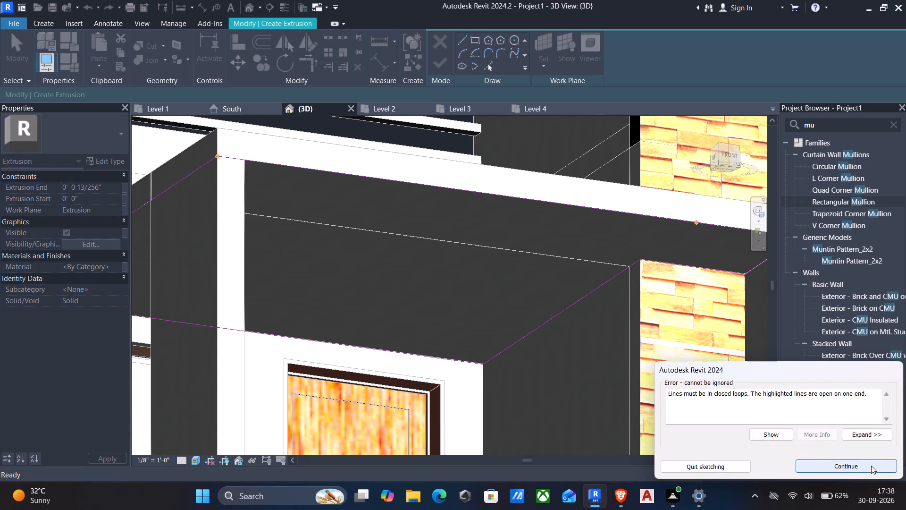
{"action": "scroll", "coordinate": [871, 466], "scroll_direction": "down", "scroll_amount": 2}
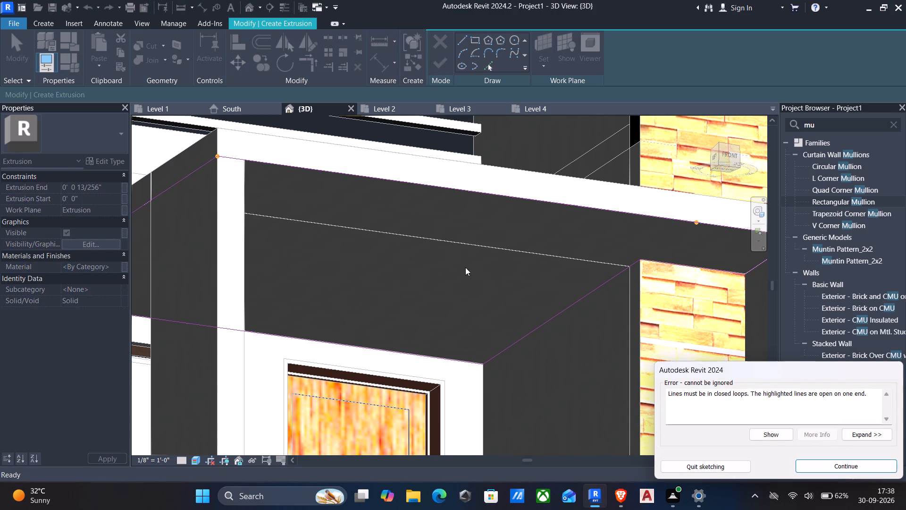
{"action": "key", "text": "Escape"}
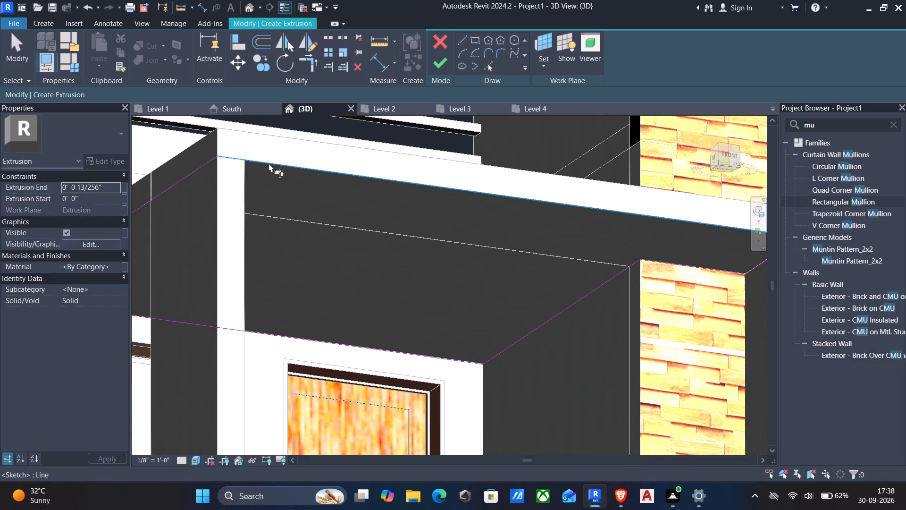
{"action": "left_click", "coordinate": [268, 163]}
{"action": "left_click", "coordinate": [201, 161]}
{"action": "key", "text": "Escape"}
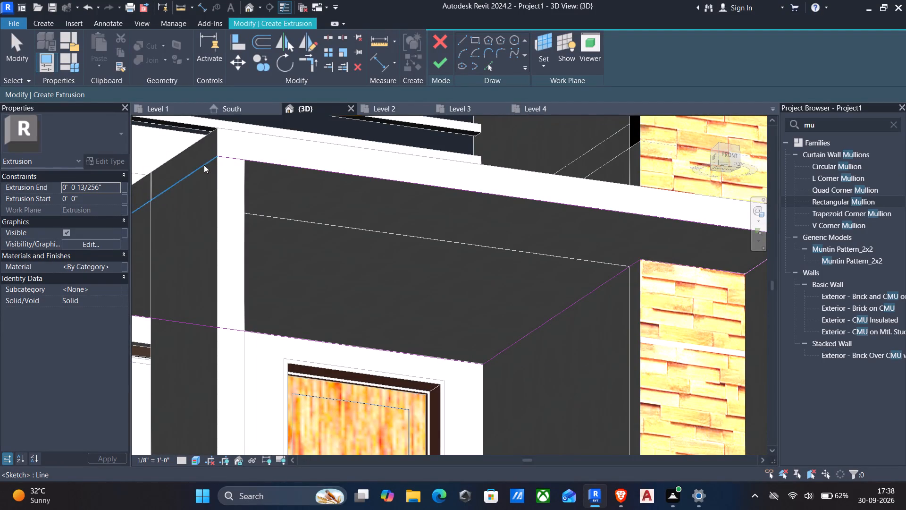
Examine the ends of the side line and front line where they meet at the porch roof's front corner.
{"action": "left_click", "coordinate": [204, 165]}
{"action": "scroll", "coordinate": [214, 165], "scroll_direction": "up", "scroll_amount": 8}
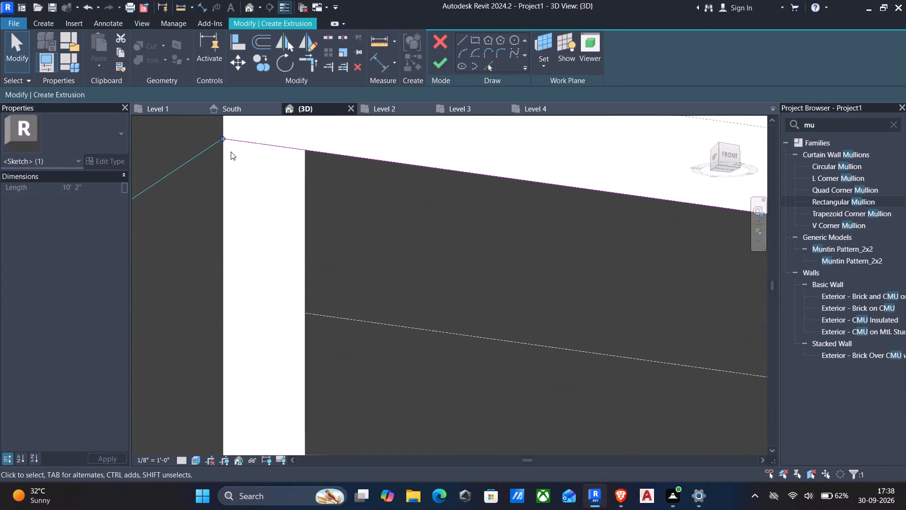
{"action": "left_click", "coordinate": [245, 143]}
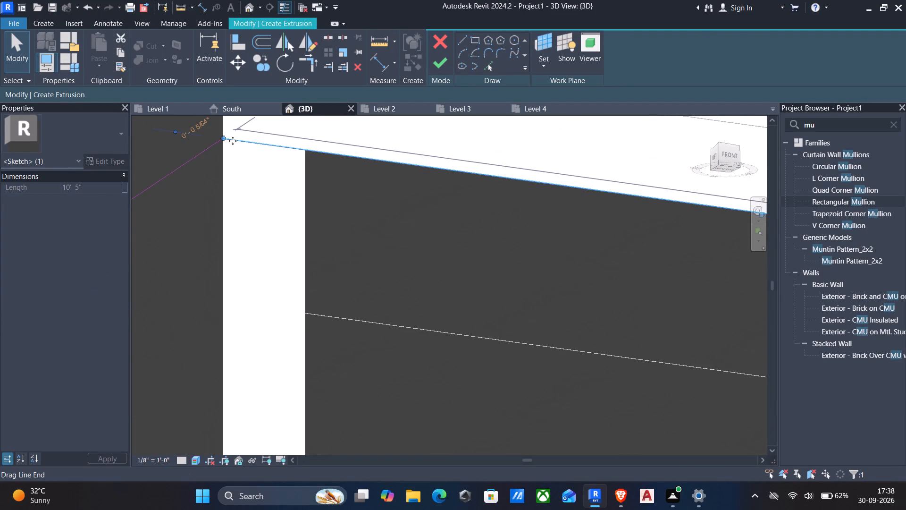
{"action": "scroll", "coordinate": [229, 145], "scroll_direction": "down", "scroll_amount": 1}
{"action": "middle_click_drag", "start_coordinate": [224, 149], "coordinate": [207, 190]}
{"action": "scroll", "coordinate": [207, 190], "scroll_direction": "down", "scroll_amount": 2}
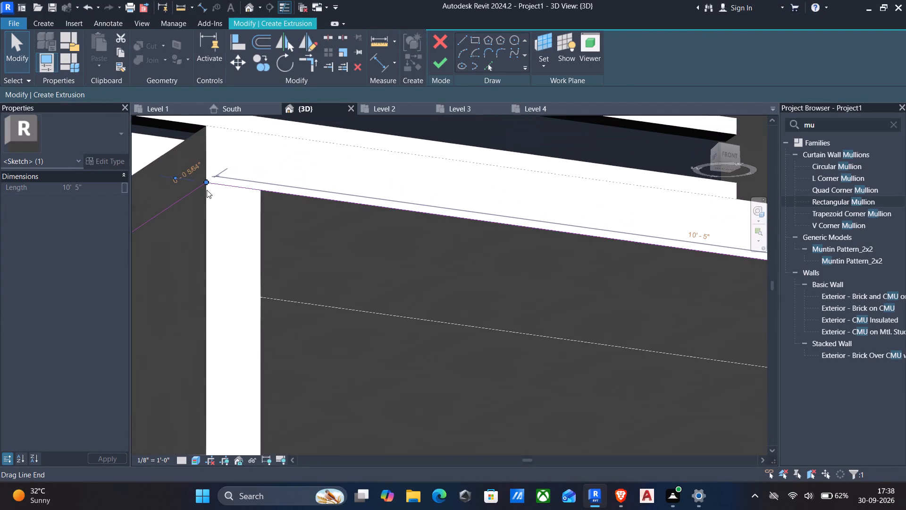
{"action": "scroll", "coordinate": [213, 174], "scroll_direction": "up", "scroll_amount": 4}
{"action": "scroll", "coordinate": [219, 183], "scroll_direction": "down", "scroll_amount": 5}
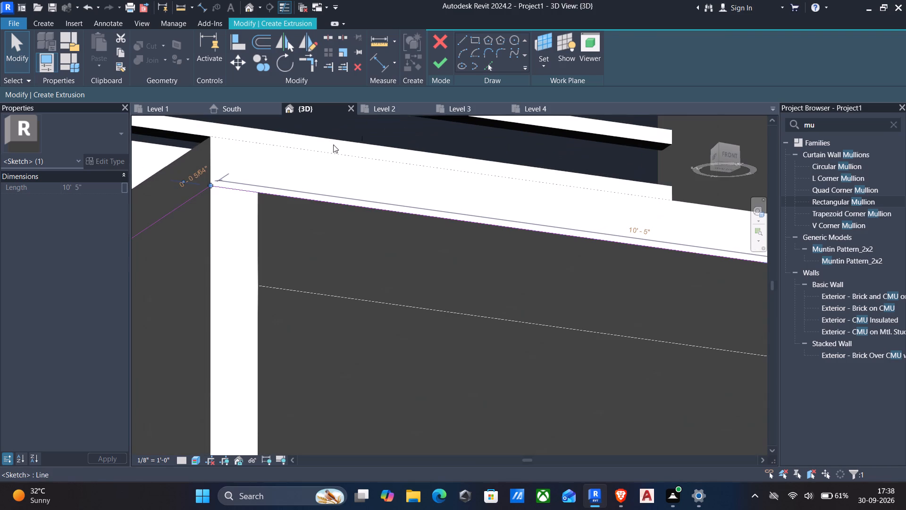
Discard the porch underside extrusion sketch.
{"action": "left_click", "coordinate": [442, 49]}
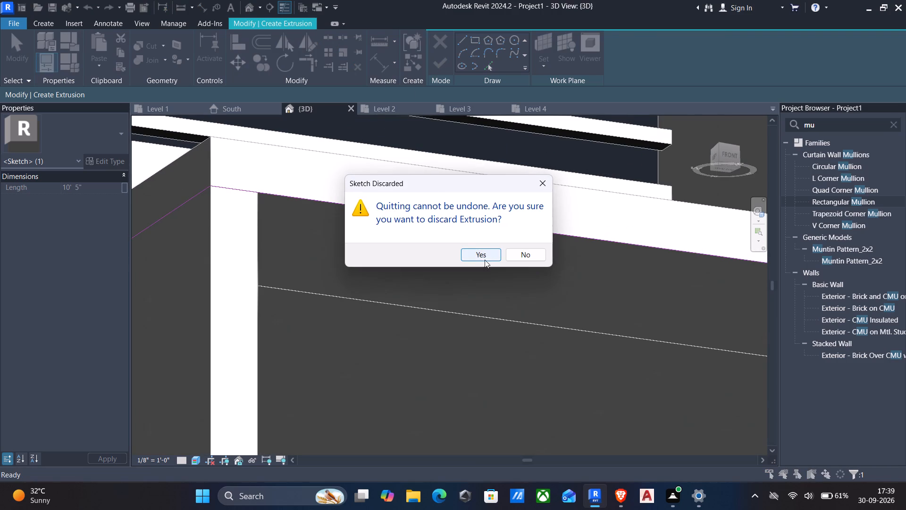
{"action": "left_click", "coordinate": [486, 254]}
Extrude a rectangle about 10'-5" wide on the porch roof's underside, from the door-side wall corner to the front corner, and finish the model.
{"action": "scroll", "coordinate": [271, 183], "scroll_direction": "down", "scroll_amount": 3}
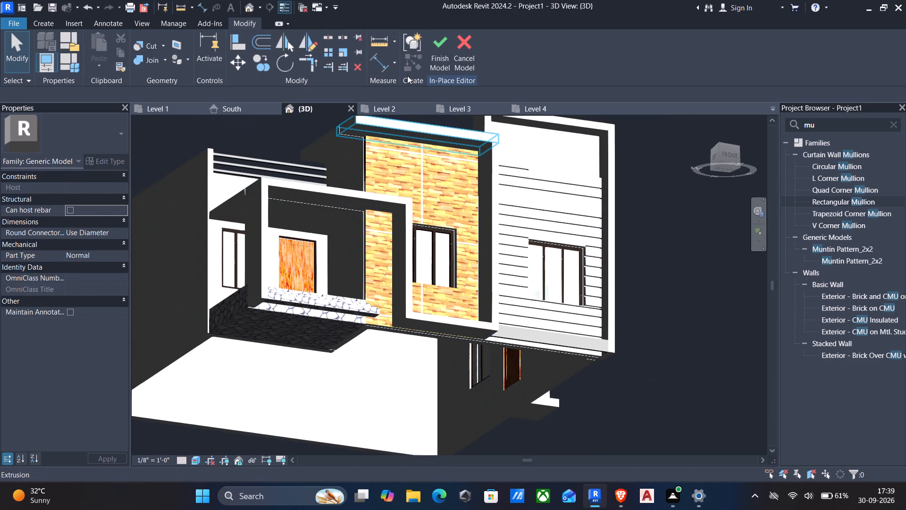
{"action": "left_click", "coordinate": [40, 19]}
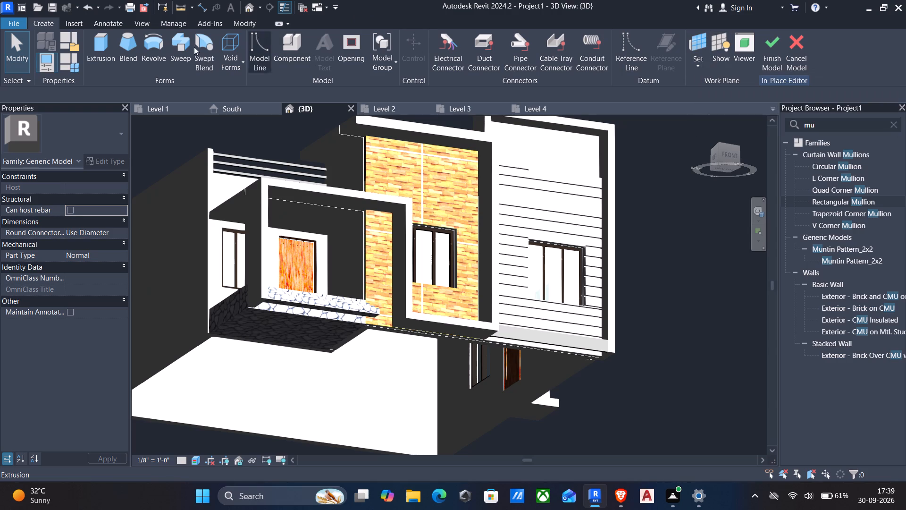
{"action": "left_click", "coordinate": [98, 49]}
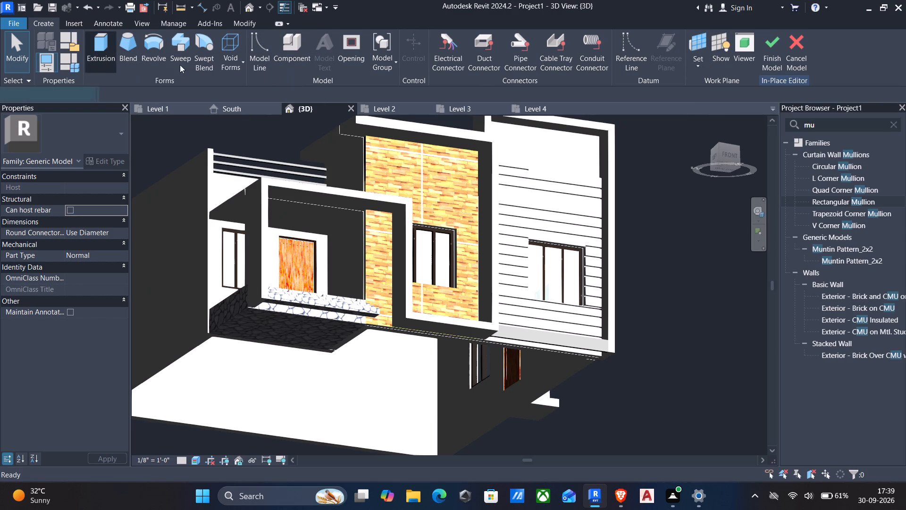
{"action": "left_click", "coordinate": [542, 69]}
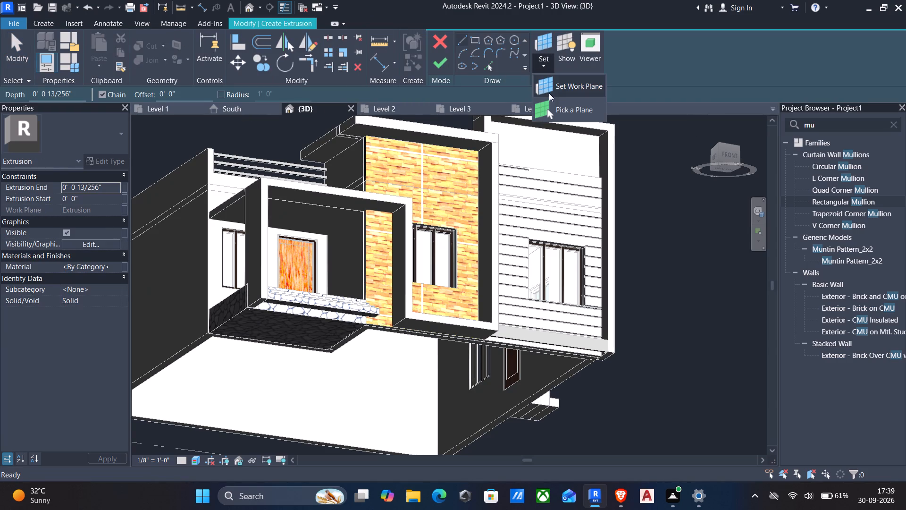
{"action": "left_click", "coordinate": [565, 109]}
{"action": "scroll", "coordinate": [302, 209], "scroll_direction": "up", "scroll_amount": 4}
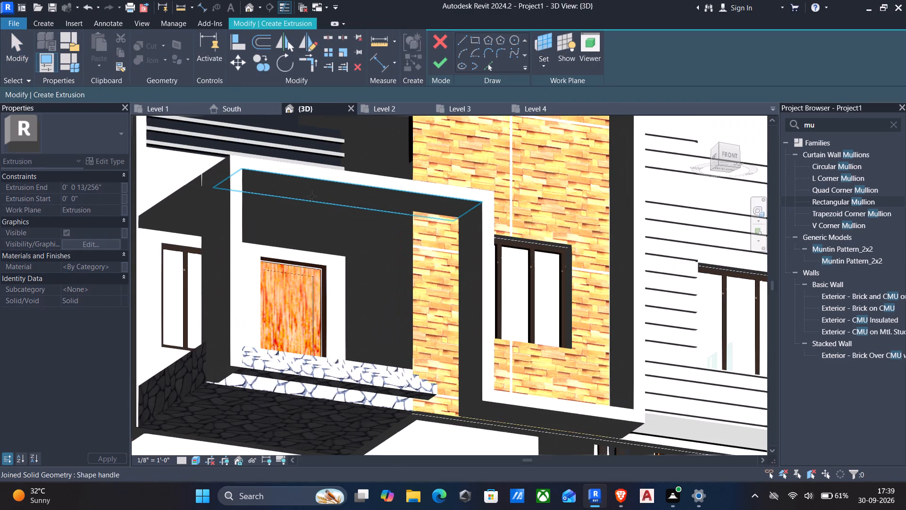
{"action": "left_click", "coordinate": [304, 204]}
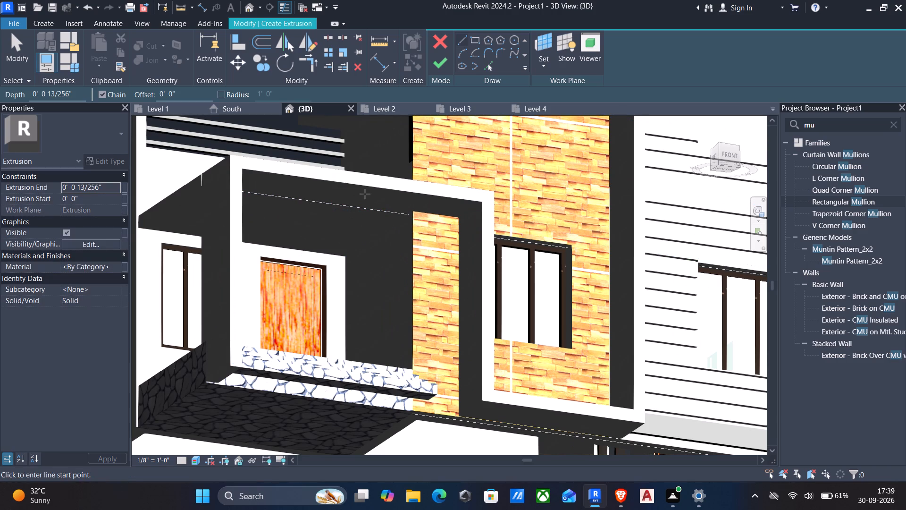
{"action": "left_click", "coordinate": [473, 38]}
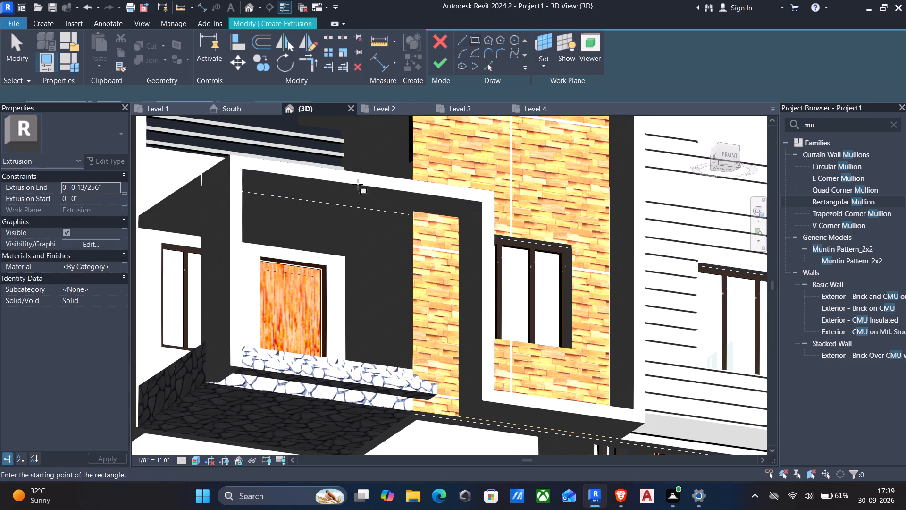
{"action": "left_click", "coordinate": [347, 258]}
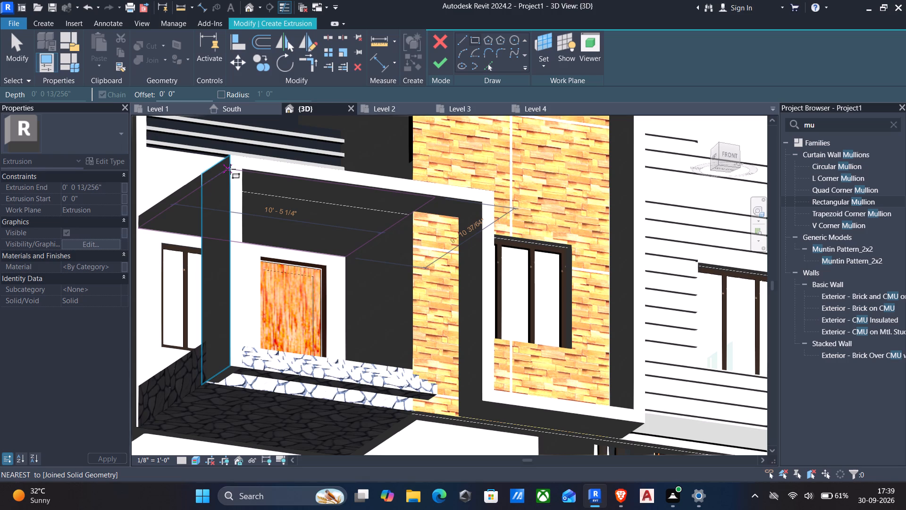
{"action": "left_click", "coordinate": [230, 169]}
{"action": "key", "text": "Escape"}
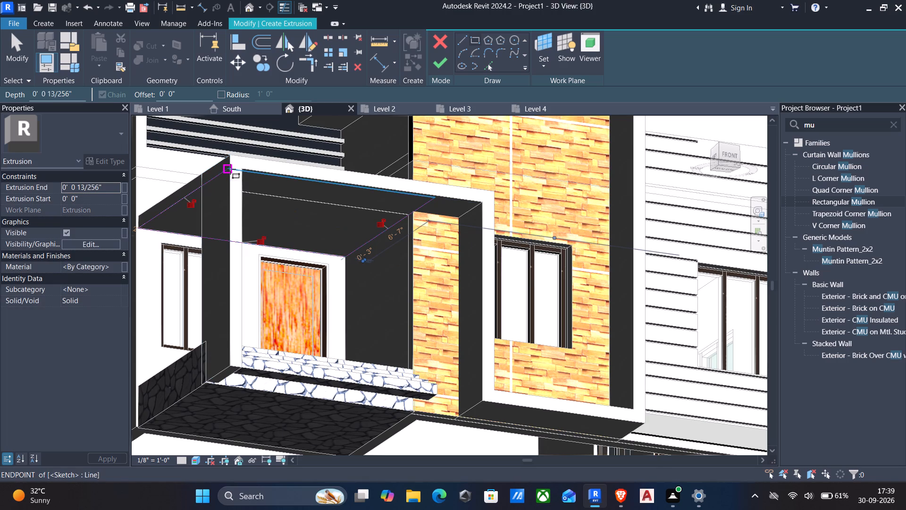
{"action": "left_click", "coordinate": [448, 61]}
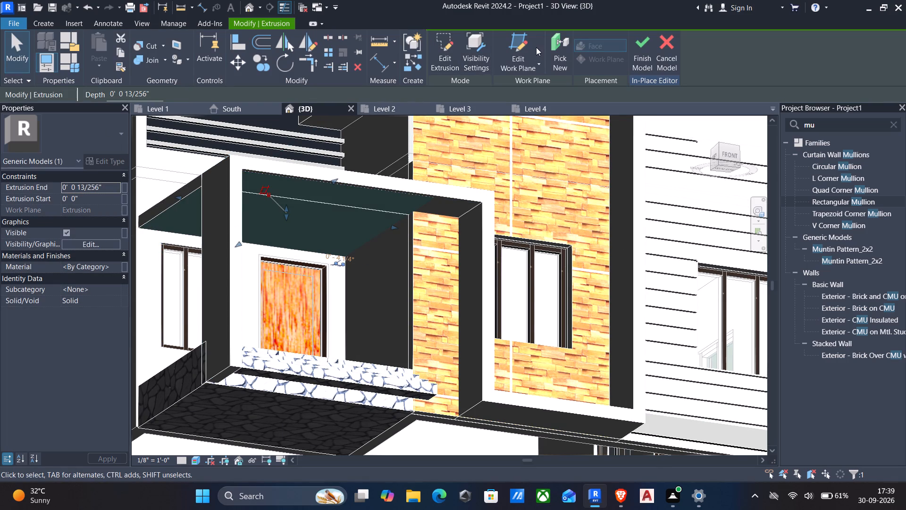
{"action": "left_click", "coordinate": [645, 43]}
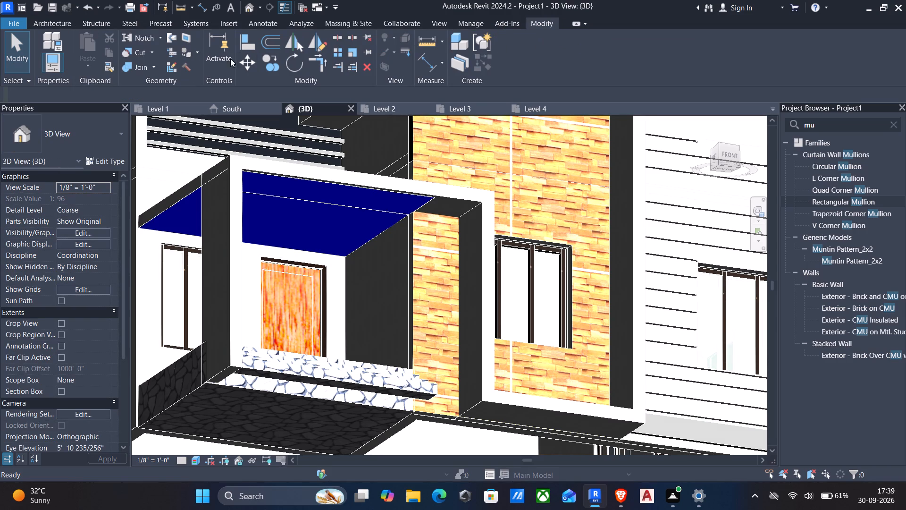
Extrude a rectangle about 2'-3" wide on the porch roof's underside, from the brick wall corner to the outer front corner, and finish the model.
{"action": "left_click", "coordinate": [427, 201]}
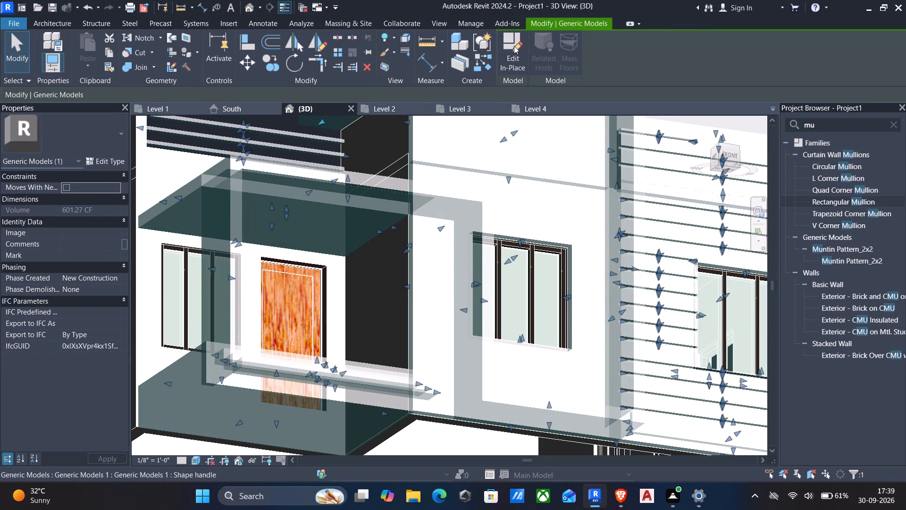
{"action": "left_click", "coordinate": [513, 46]}
{"action": "left_click", "coordinate": [48, 23]}
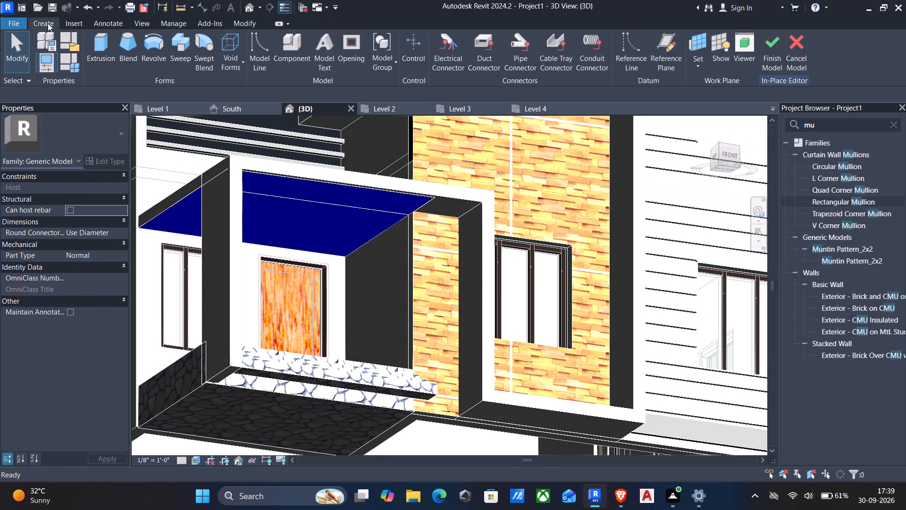
{"action": "left_click", "coordinate": [97, 37]}
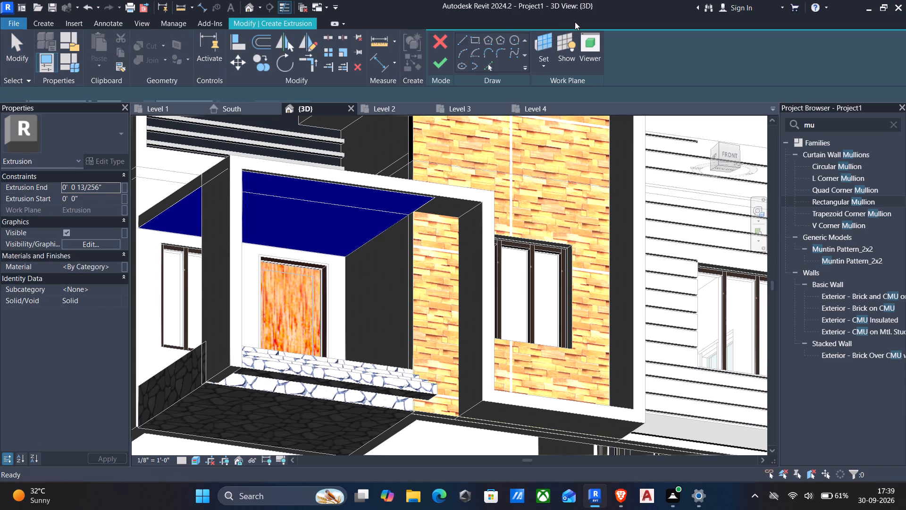
{"action": "left_click", "coordinate": [539, 64]}
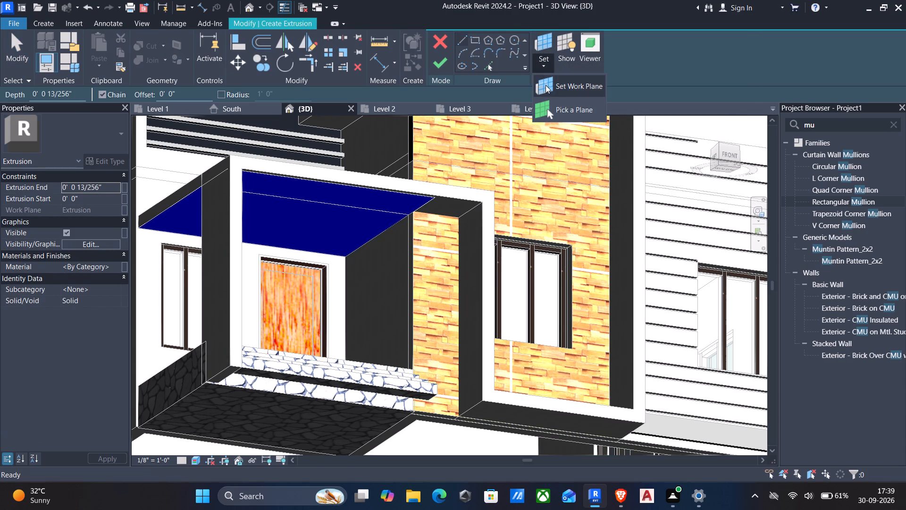
{"action": "left_click", "coordinate": [564, 108]}
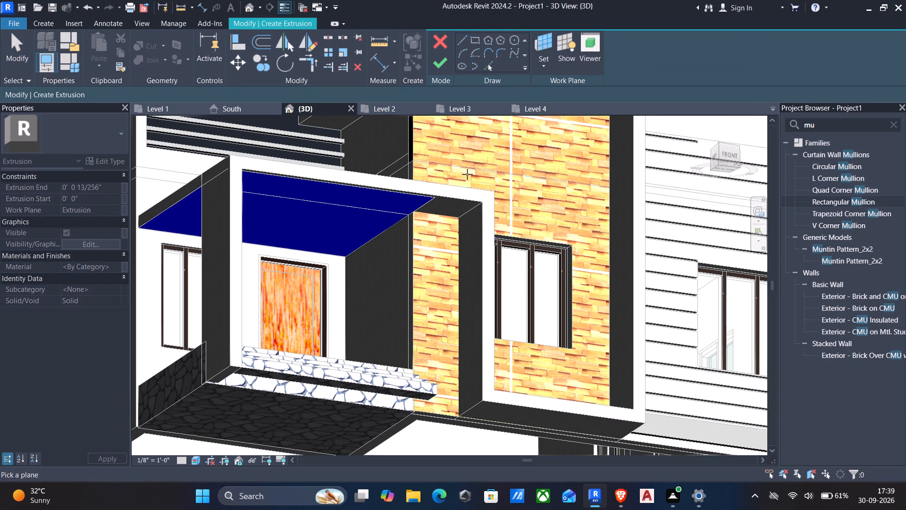
{"action": "left_click", "coordinate": [460, 201]}
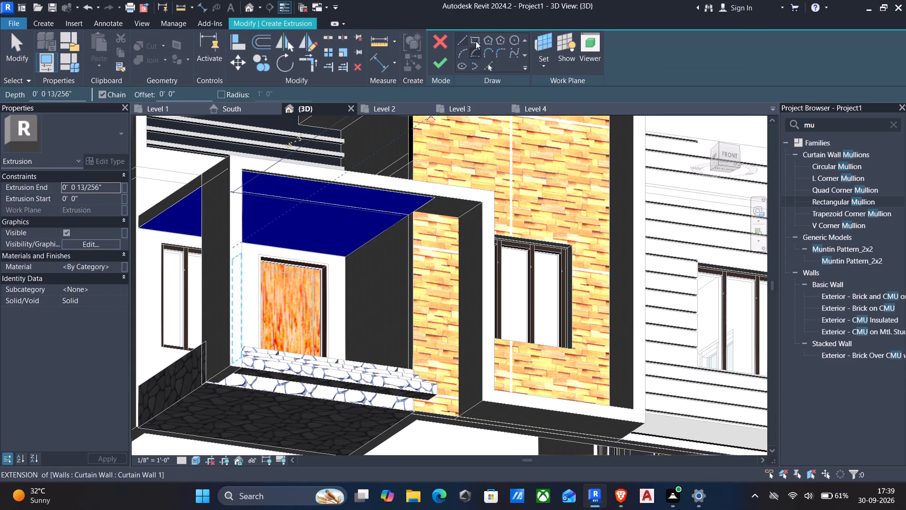
{"action": "left_click", "coordinate": [476, 40]}
{"action": "scroll", "coordinate": [421, 190], "scroll_direction": "up", "scroll_amount": 4}
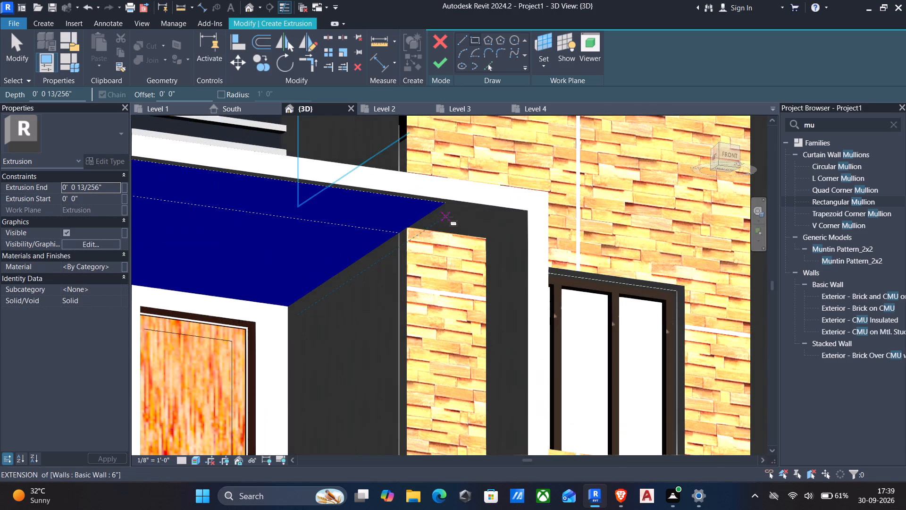
{"action": "scroll", "coordinate": [436, 211], "scroll_direction": "up", "scroll_amount": 2}
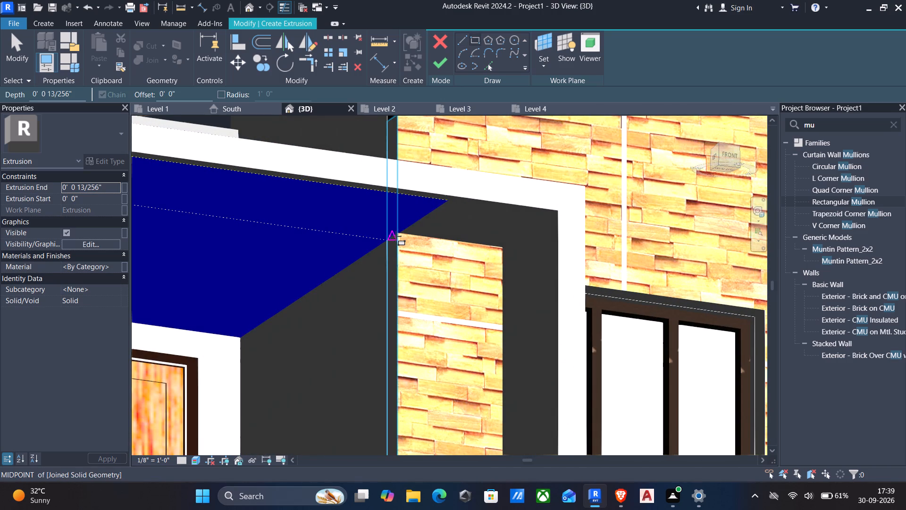
{"action": "left_click", "coordinate": [401, 234]}
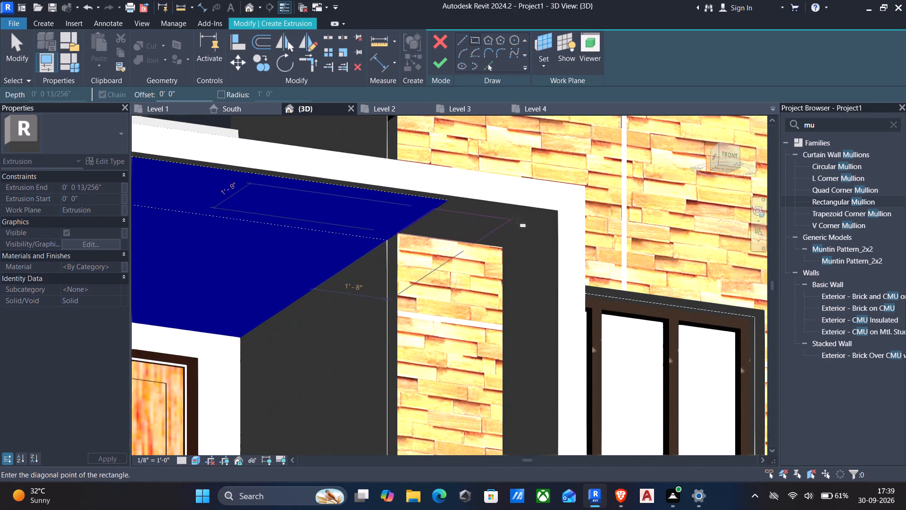
{"action": "left_click", "coordinate": [560, 210]}
{"action": "key", "text": "Escape"}
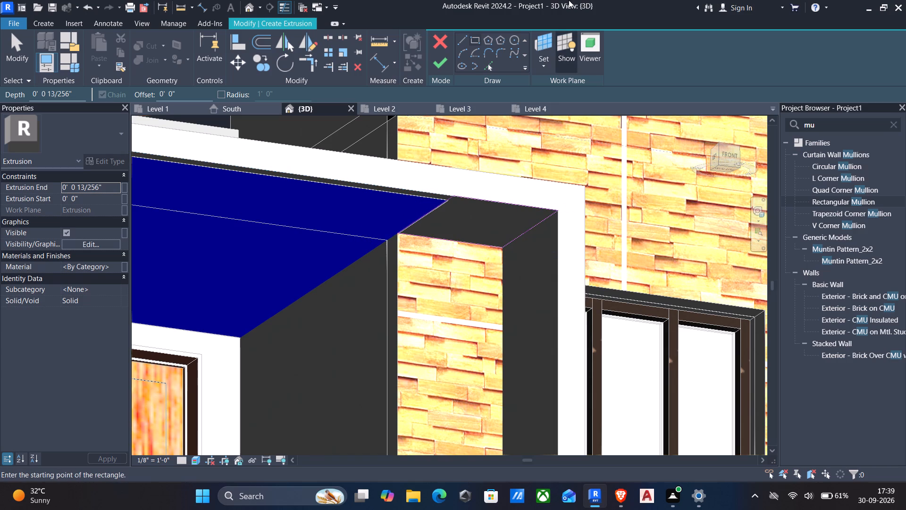
{"action": "left_click", "coordinate": [445, 60]}
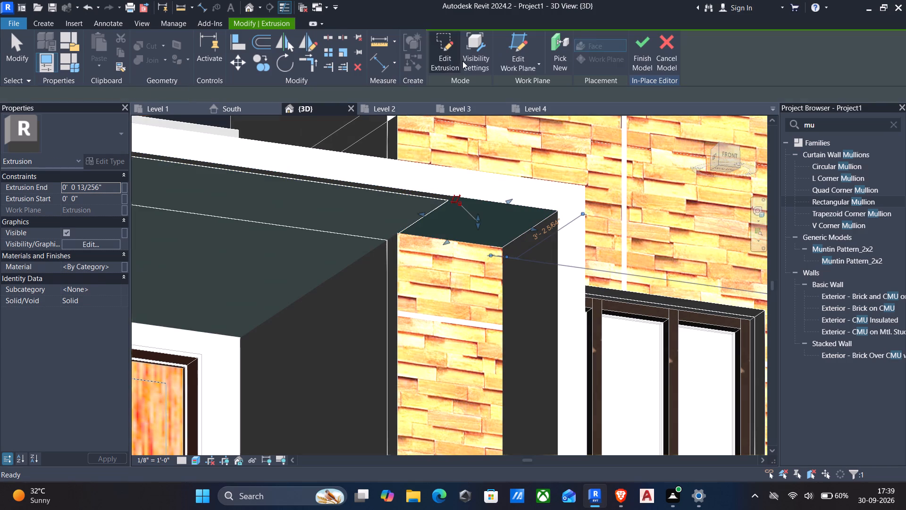
{"action": "left_click", "coordinate": [642, 51]}
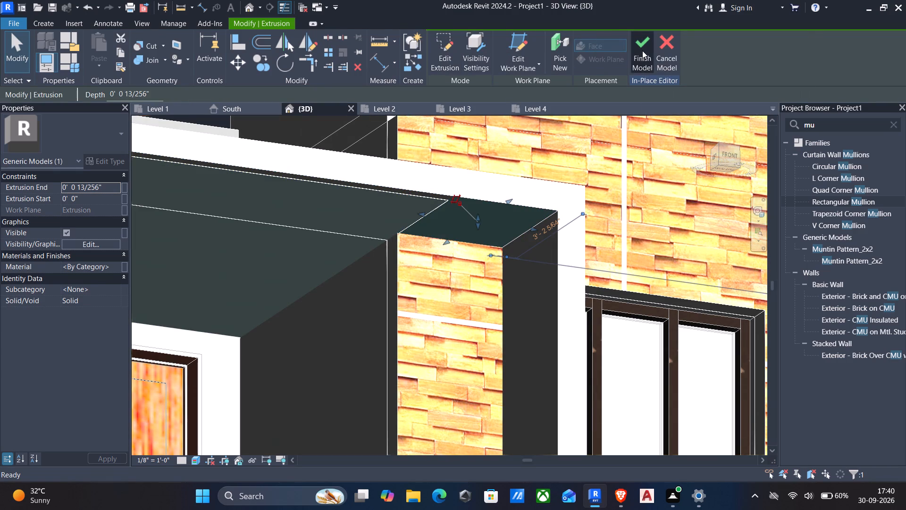
Stretch the large porch underside panel's front edge outward past the roof's front face and finish the in-place model.
{"action": "scroll", "coordinate": [596, 90], "scroll_direction": "down", "scroll_amount": 4}
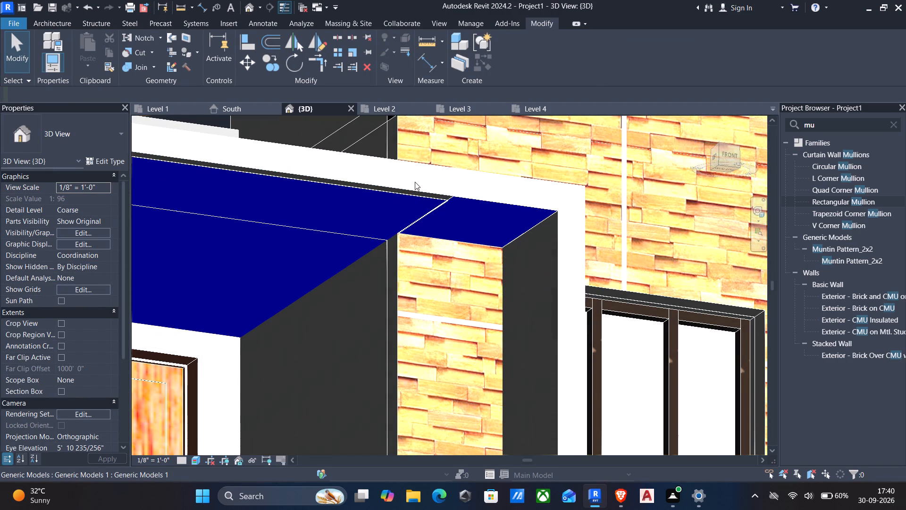
{"action": "middle_click_drag", "start_coordinate": [415, 181], "coordinate": [453, 130], "text": "shift"}
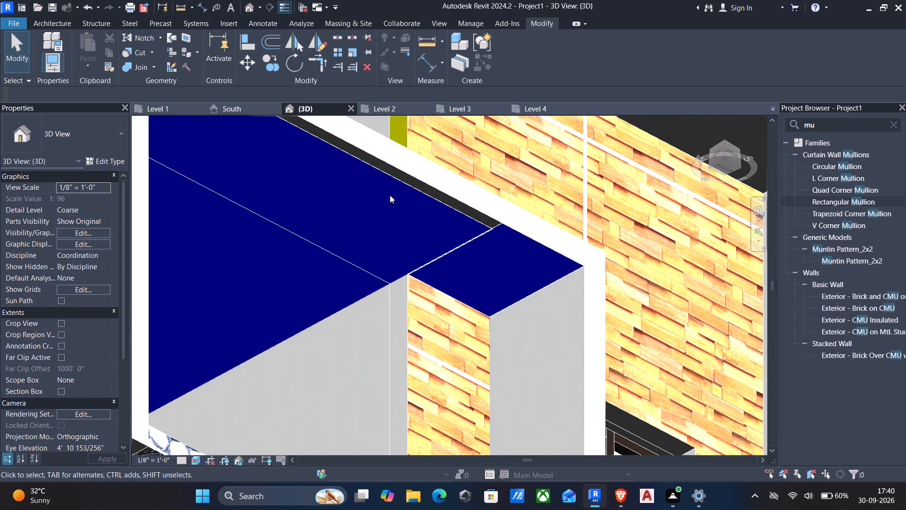
{"action": "key", "text": "Escape"}
{"action": "left_click", "coordinate": [388, 172]}
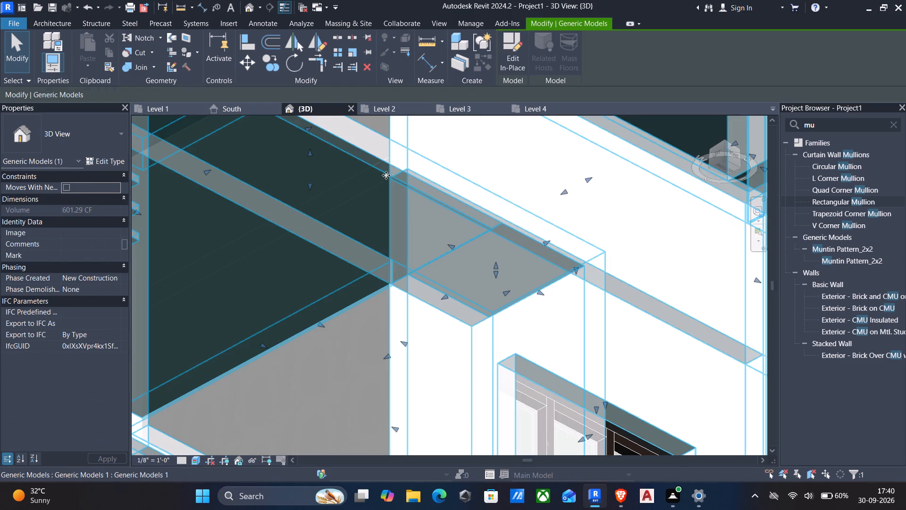
{"action": "left_click", "coordinate": [511, 39]}
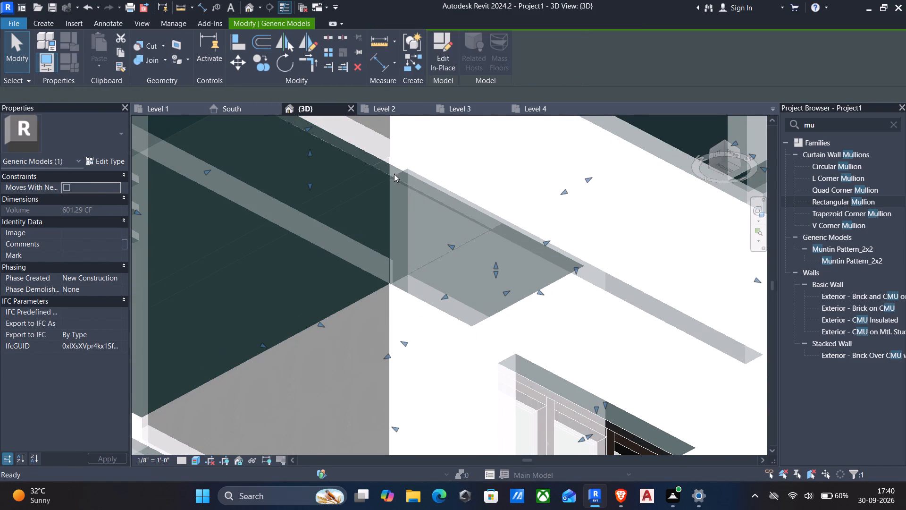
{"action": "left_click", "coordinate": [394, 179]}
{"action": "scroll", "coordinate": [336, 168], "scroll_direction": "down", "scroll_amount": 1}
{"action": "middle_click_drag", "start_coordinate": [336, 169], "coordinate": [324, 188]}
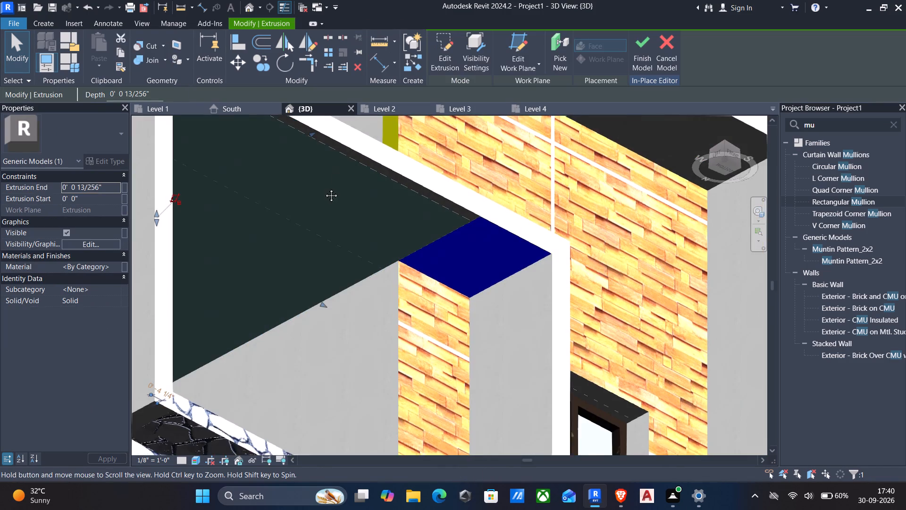
{"action": "middle_click_drag", "start_coordinate": [324, 188], "coordinate": [320, 237]}
{"action": "left_click_drag", "start_coordinate": [294, 204], "coordinate": [319, 190]}
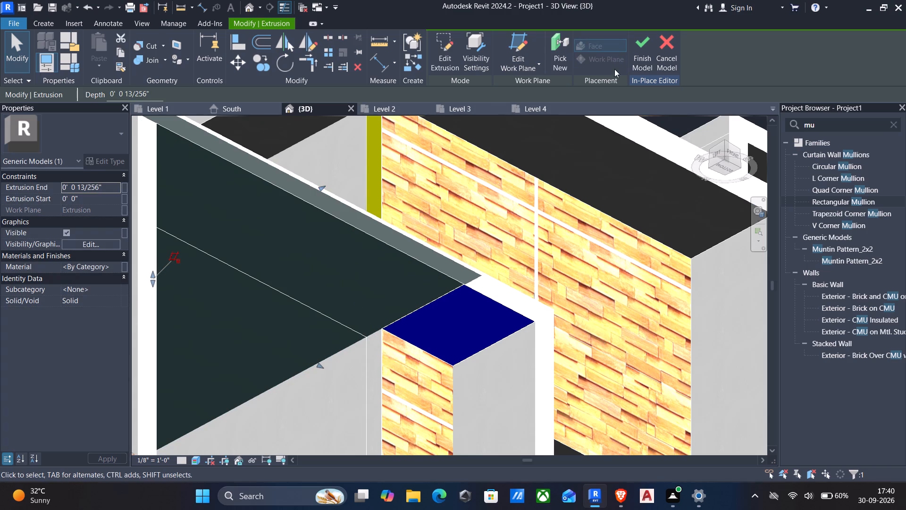
{"action": "left_click", "coordinate": [634, 53]}
Align the large porch underside panel's protruding front edge with the front face of the porch roof.
{"action": "scroll", "coordinate": [591, 142], "scroll_direction": "down", "scroll_amount": 4}
{"action": "middle_click_drag", "start_coordinate": [590, 141], "coordinate": [545, 176], "text": "shift"}
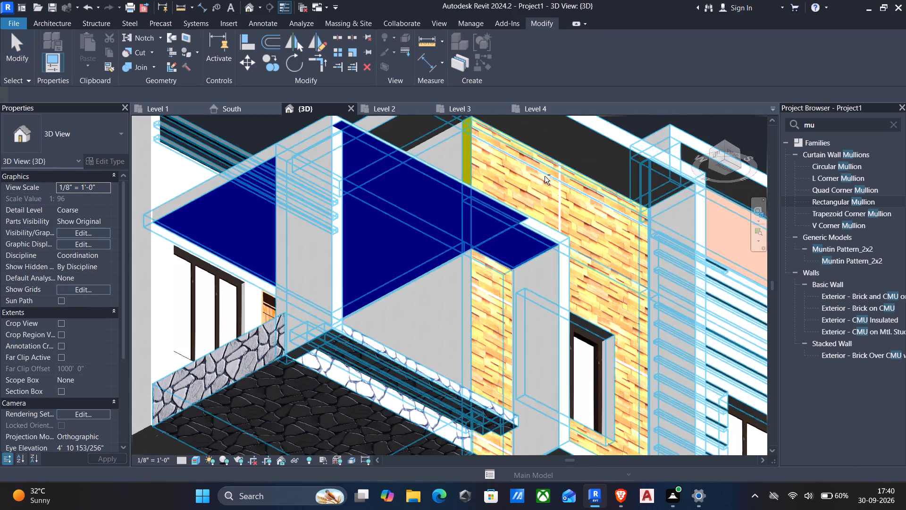
{"action": "middle_click_drag", "start_coordinate": [545, 176], "coordinate": [520, 213], "text": "shift"}
{"action": "scroll", "coordinate": [520, 213], "scroll_direction": "down", "scroll_amount": 3}
{"action": "middle_click_drag", "start_coordinate": [522, 204], "coordinate": [423, 392], "text": "shift"}
{"action": "middle_click_drag", "start_coordinate": [439, 343], "coordinate": [446, 341]}
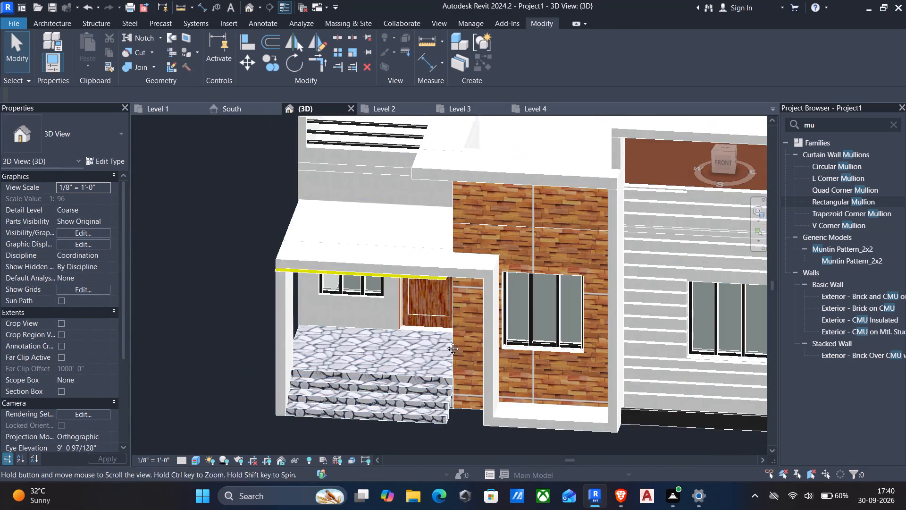
{"action": "middle_click_drag", "start_coordinate": [446, 341], "coordinate": [565, 345]}
{"action": "type", "text": "al"}
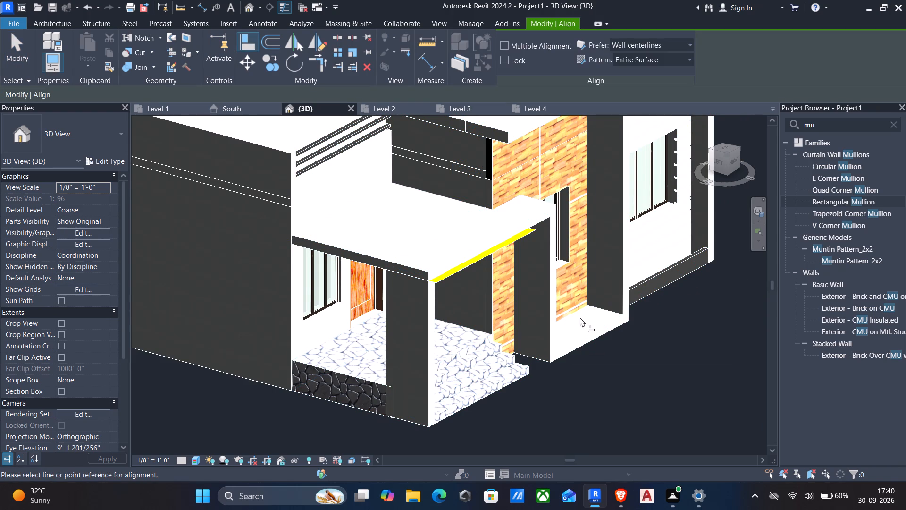
{"action": "scroll", "coordinate": [570, 303], "scroll_direction": "up", "scroll_amount": 4}
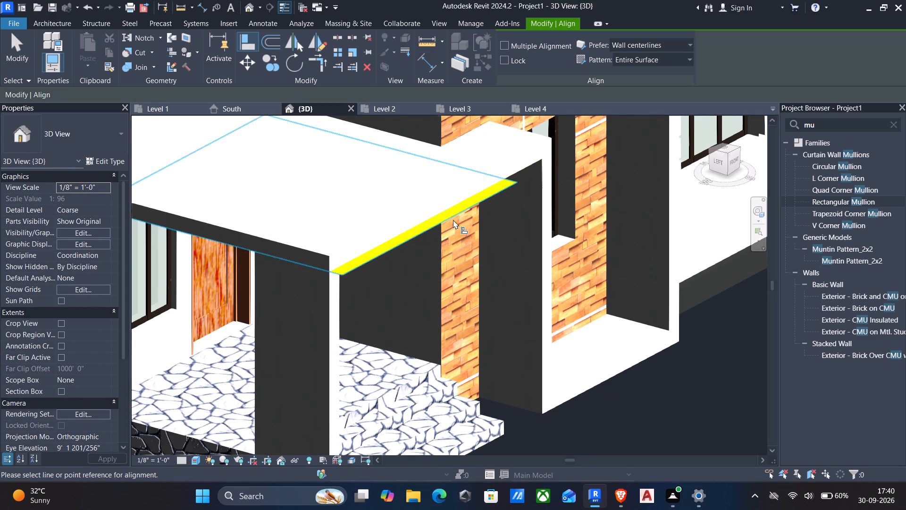
{"action": "scroll", "coordinate": [554, 162], "scroll_direction": "up", "scroll_amount": 2}
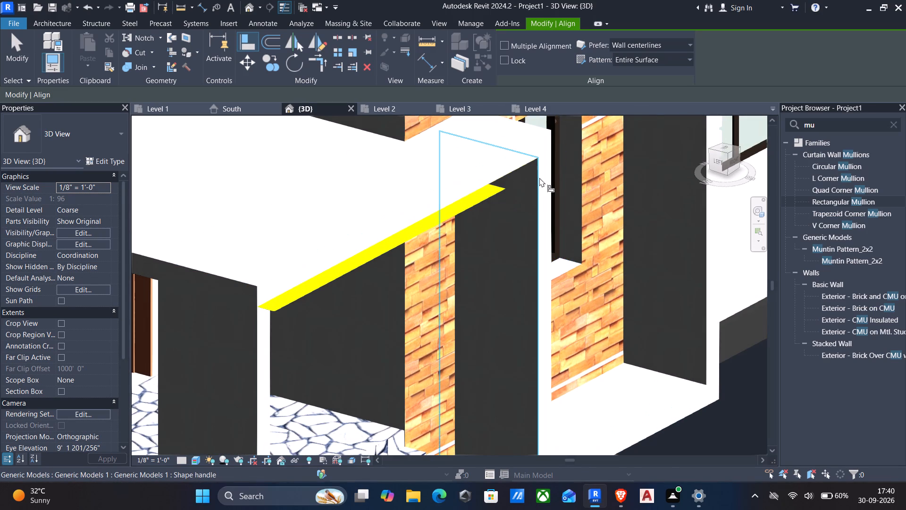
{"action": "left_click", "coordinate": [501, 174]}
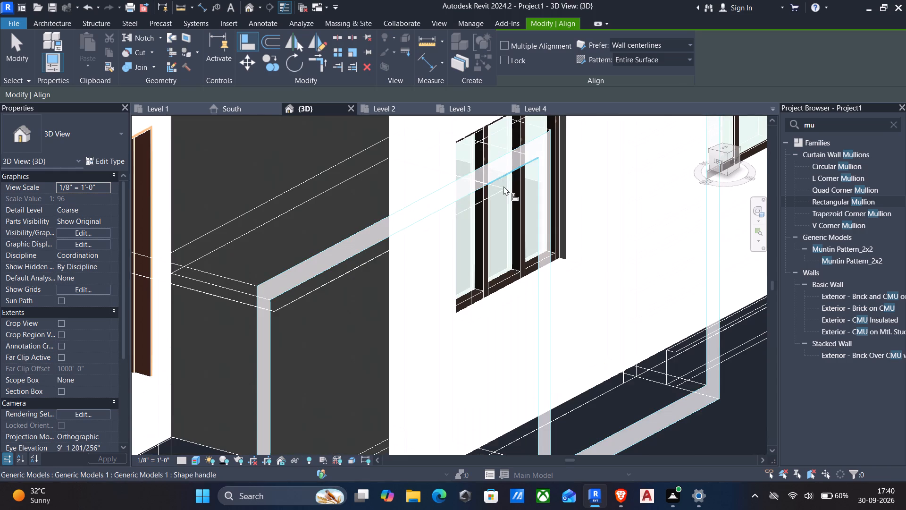
{"action": "left_click", "coordinate": [499, 192]}
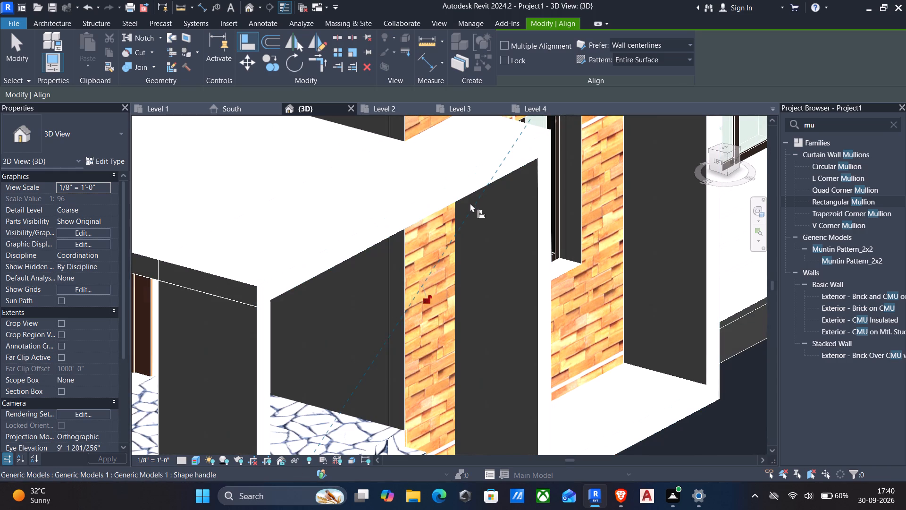
{"action": "key", "text": "Escape"}
Examine the porch underside and the whole house from below, the side and the front.
{"action": "middle_click_drag", "start_coordinate": [473, 200], "coordinate": [466, 190], "text": "shift"}
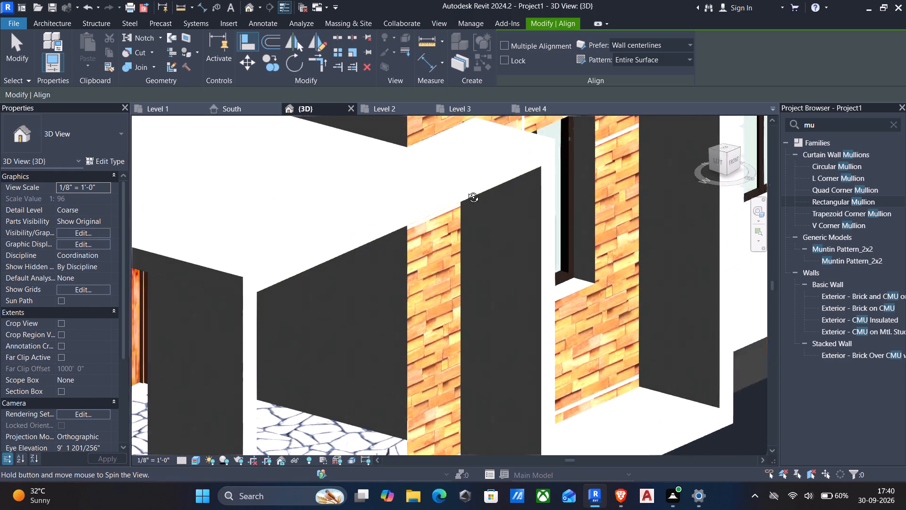
{"action": "middle_click_drag", "start_coordinate": [466, 190], "coordinate": [462, 184], "text": "shift"}
{"action": "scroll", "coordinate": [462, 184], "scroll_direction": "down", "scroll_amount": 4}
{"action": "scroll", "coordinate": [490, 228], "scroll_direction": "up", "scroll_amount": 1}
{"action": "middle_click_drag", "start_coordinate": [492, 229], "coordinate": [458, 136], "text": "shift"}
{"action": "middle_click_drag", "start_coordinate": [478, 225], "coordinate": [467, 204], "text": "shift"}
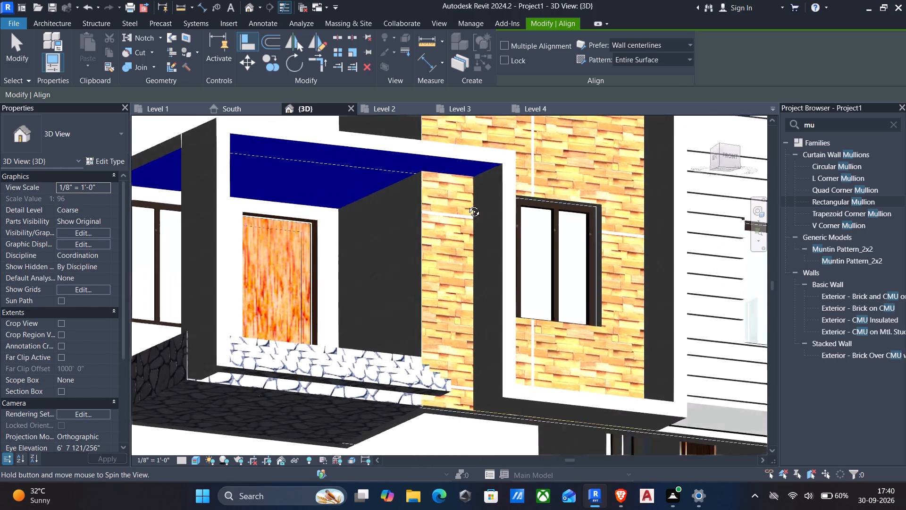
{"action": "middle_click_drag", "start_coordinate": [467, 204], "coordinate": [556, 306], "text": "shift"}
{"action": "scroll", "coordinate": [556, 306], "scroll_direction": "down", "scroll_amount": 4, "text": "shift"}
{"action": "scroll", "coordinate": [557, 306], "scroll_direction": "down", "scroll_amount": 4}
{"action": "key", "text": "Escape"}
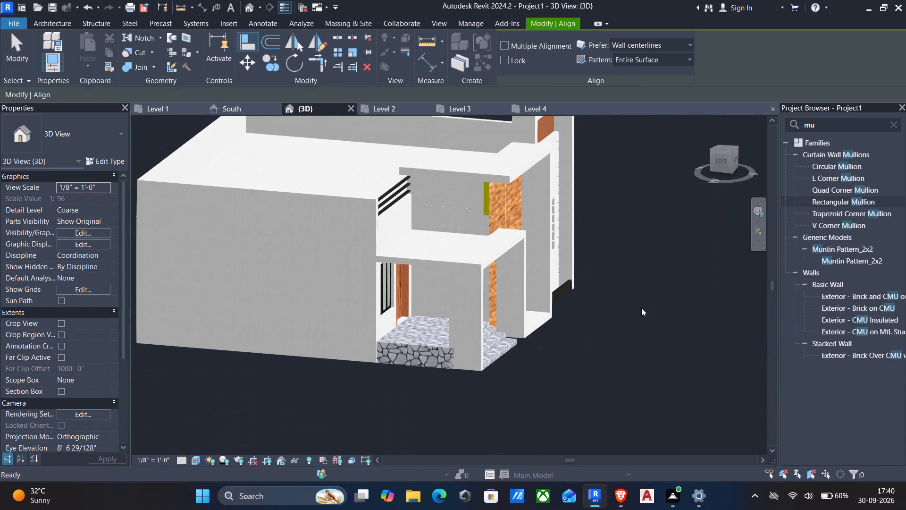
{"action": "scroll", "coordinate": [646, 318], "scroll_direction": "down", "scroll_amount": 2}
{"action": "middle_click_drag", "start_coordinate": [690, 320], "coordinate": [552, 288], "text": "shift"}
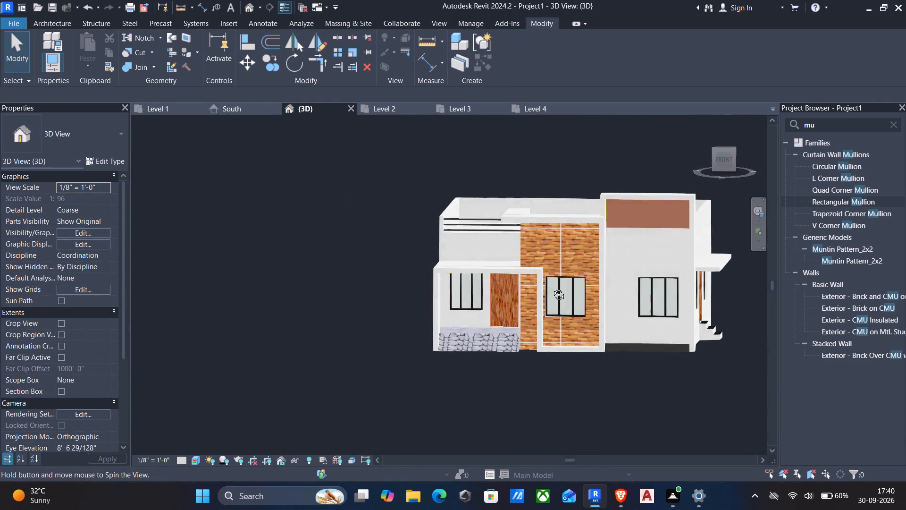
{"action": "middle_click_drag", "start_coordinate": [552, 288], "coordinate": [560, 286], "text": "shift"}
{"action": "scroll", "coordinate": [640, 288], "scroll_direction": "up", "scroll_amount": 3}
{"action": "middle_click_drag", "start_coordinate": [640, 288], "coordinate": [593, 289]}
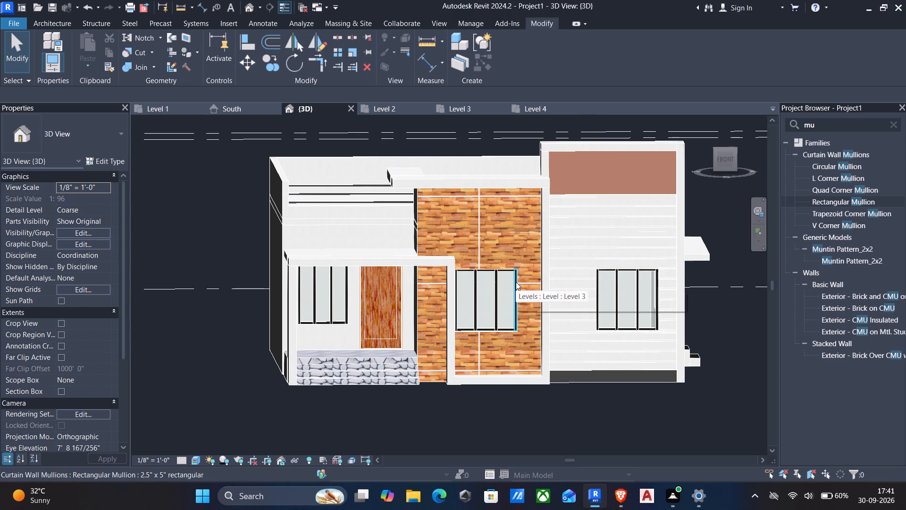
Edit the in-place generic model and assign the "door" material to both the large and small porch underside panels.
{"action": "middle_click_drag", "start_coordinate": [516, 289], "coordinate": [534, 197]}
{"action": "left_click", "coordinate": [379, 231]}
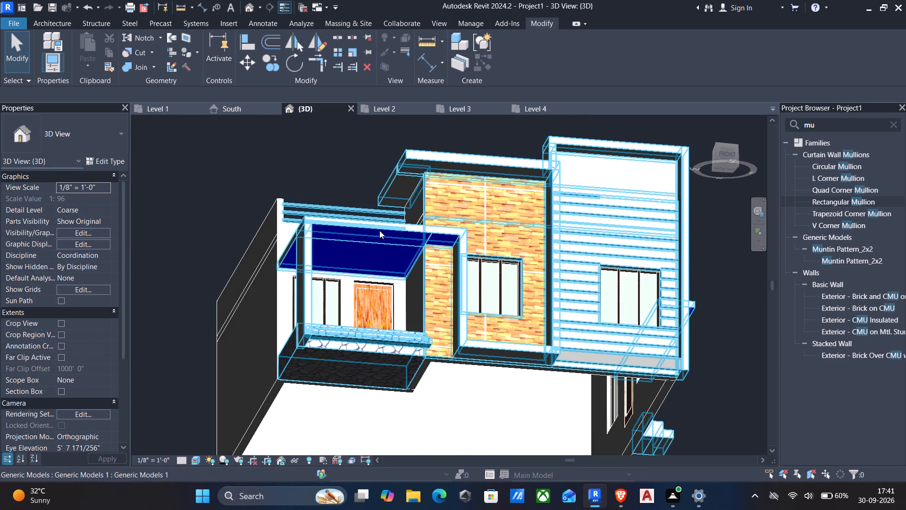
{"action": "left_click", "coordinate": [514, 46]}
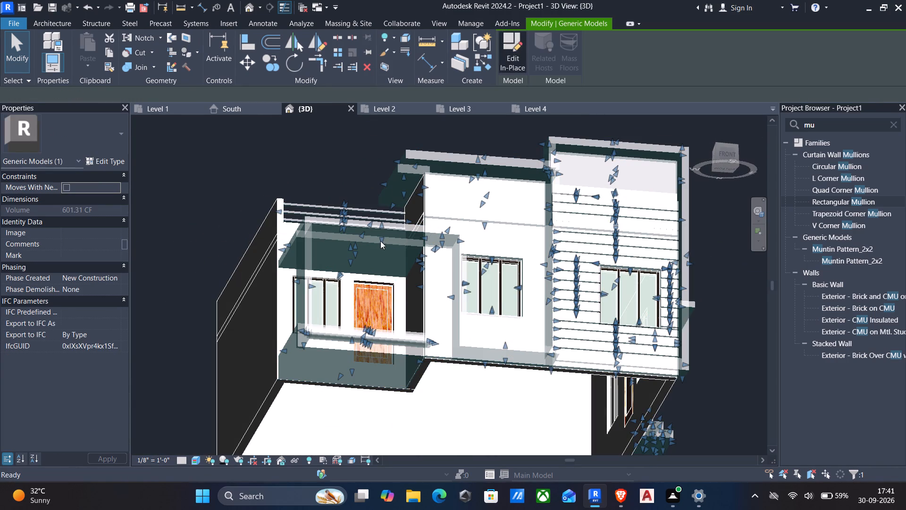
{"action": "left_click", "coordinate": [370, 231]}
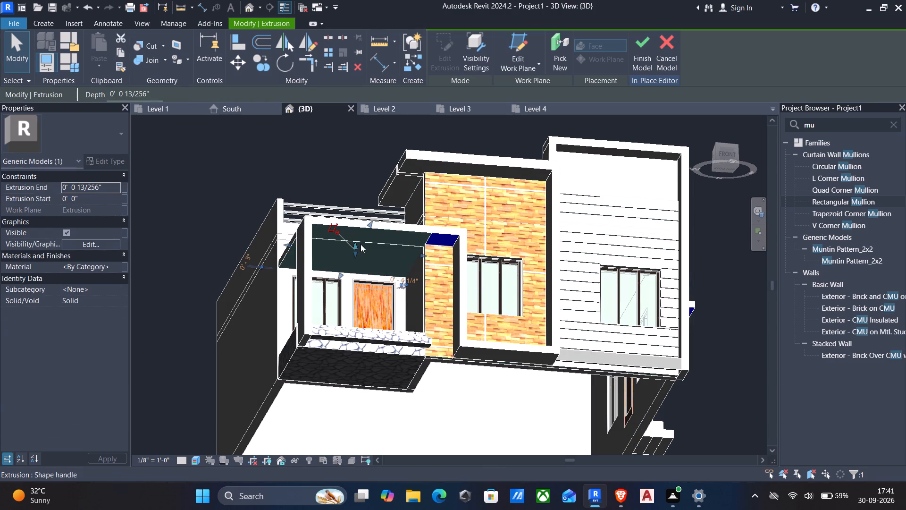
{"action": "scroll", "coordinate": [442, 236], "scroll_direction": "up", "scroll_amount": 5, "text": "ctrl"}
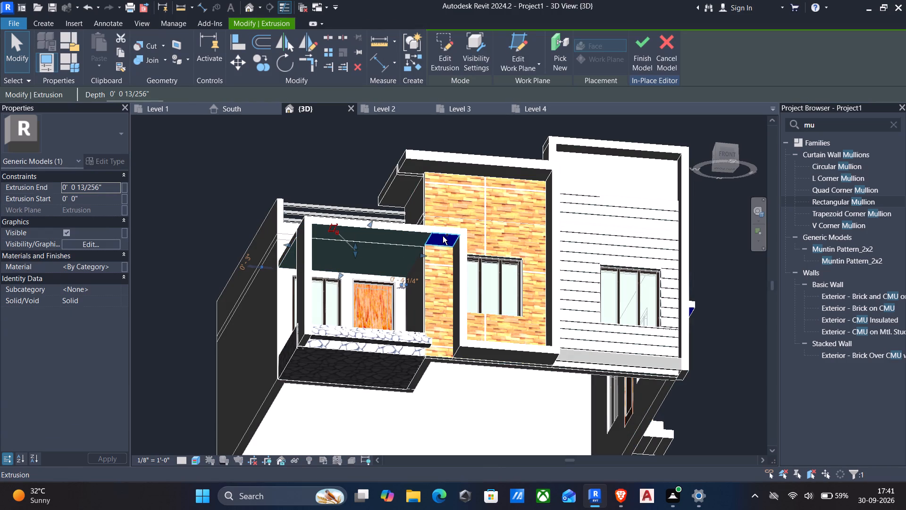
{"action": "left_click", "coordinate": [443, 236], "text": "ctrl"}
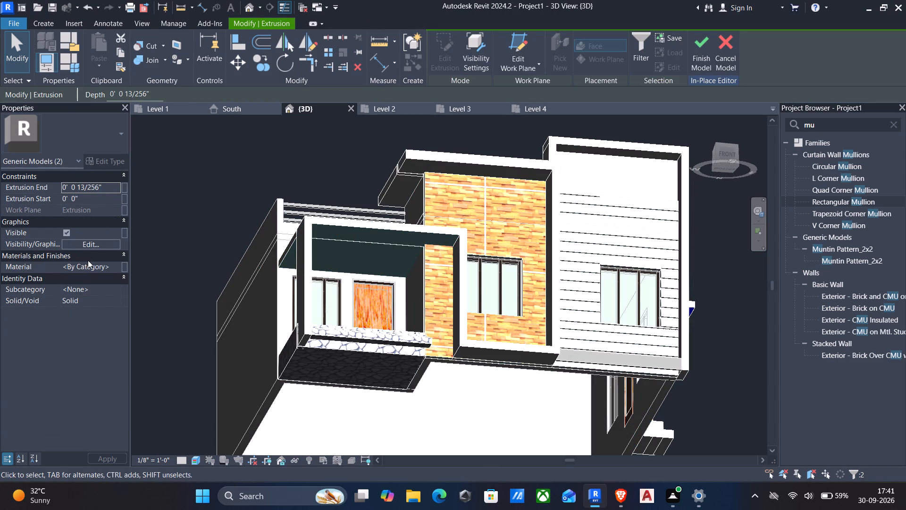
{"action": "left_click", "coordinate": [112, 265]}
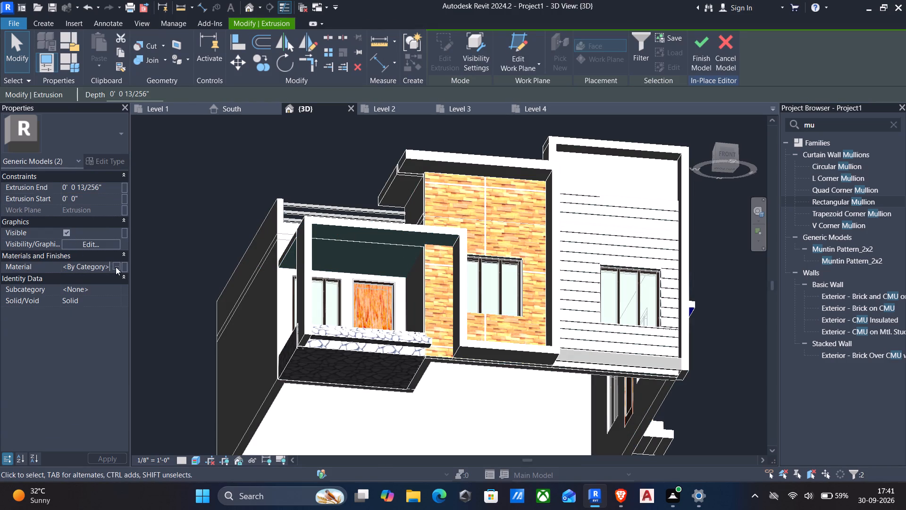
{"action": "left_click", "coordinate": [116, 267]}
{"action": "left_click", "coordinate": [100, 85]}
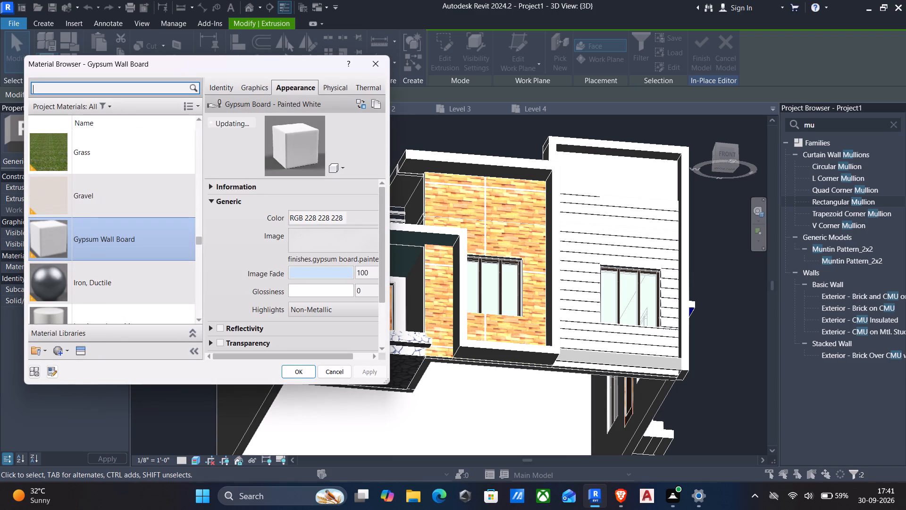
{"action": "type", "text": "door"}
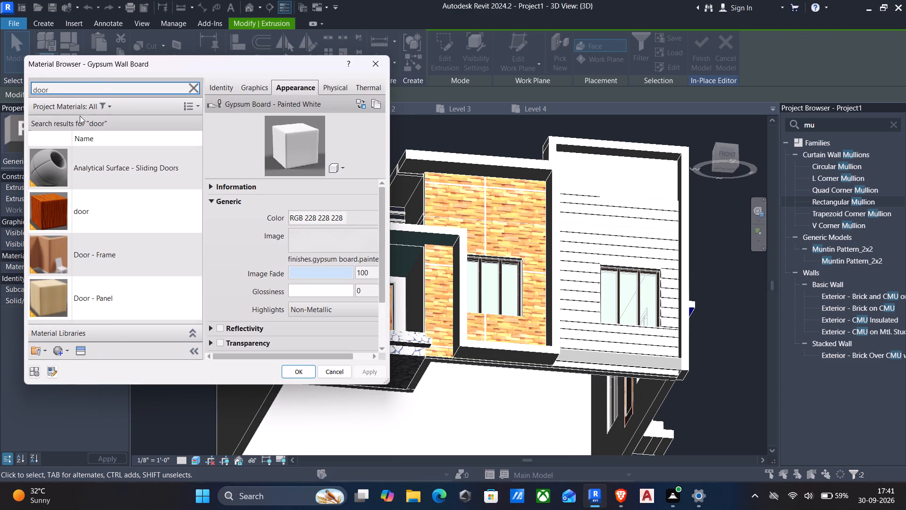
{"action": "left_click", "coordinate": [99, 214]}
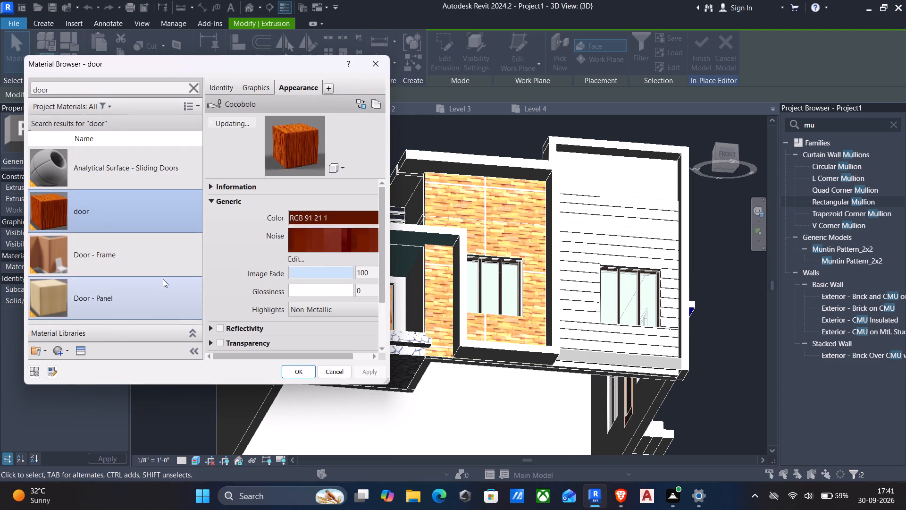
{"action": "left_click", "coordinate": [292, 374]}
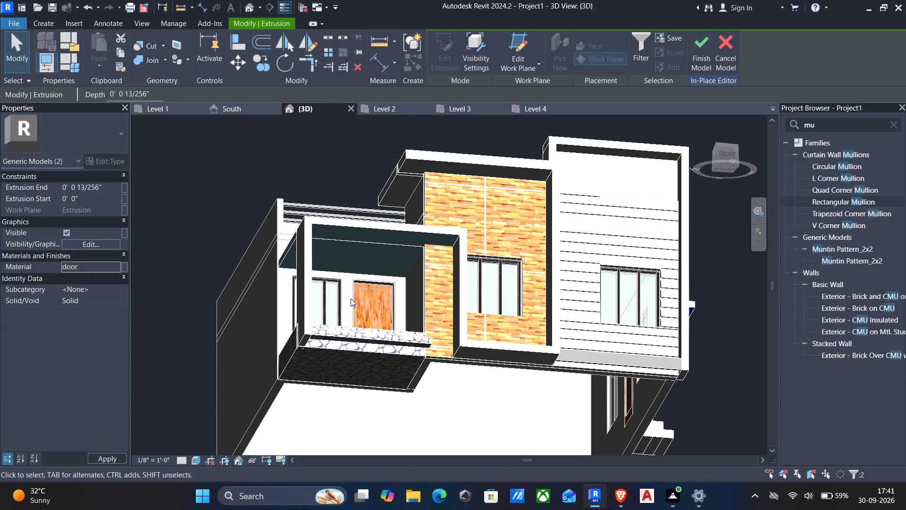
{"action": "key", "text": "Escape"}
Assign the "door" material to the thin panel under the side-door canopy.
{"action": "scroll", "coordinate": [333, 237], "scroll_direction": "up", "scroll_amount": 6}
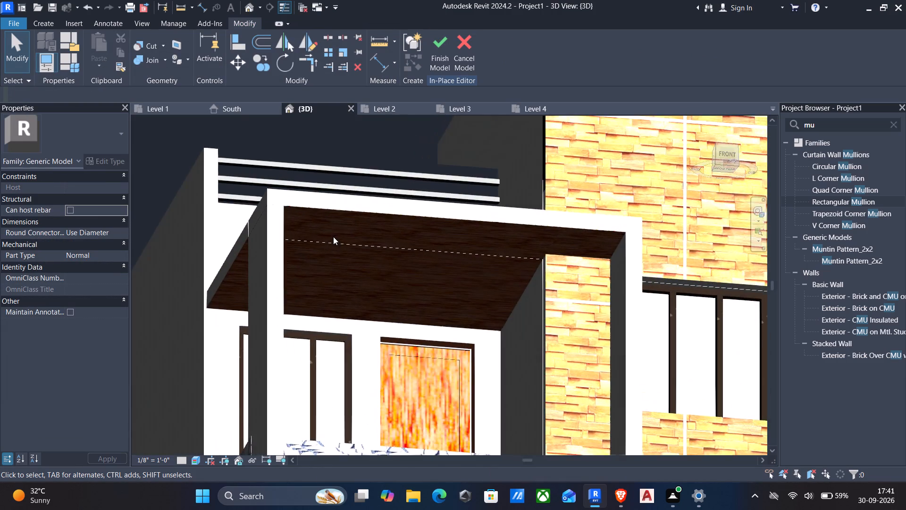
{"action": "scroll", "coordinate": [333, 237], "scroll_direction": "up", "scroll_amount": 4}
{"action": "scroll", "coordinate": [343, 242], "scroll_direction": "down", "scroll_amount": 1}
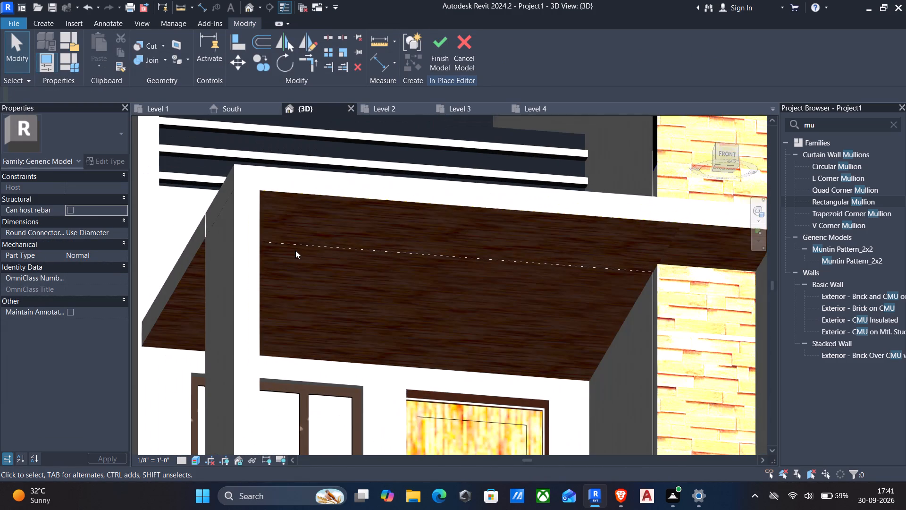
{"action": "scroll", "coordinate": [295, 250], "scroll_direction": "up", "scroll_amount": 1, "text": "shift"}
{"action": "middle_click_drag", "start_coordinate": [295, 250], "coordinate": [327, 293], "text": "shift"}
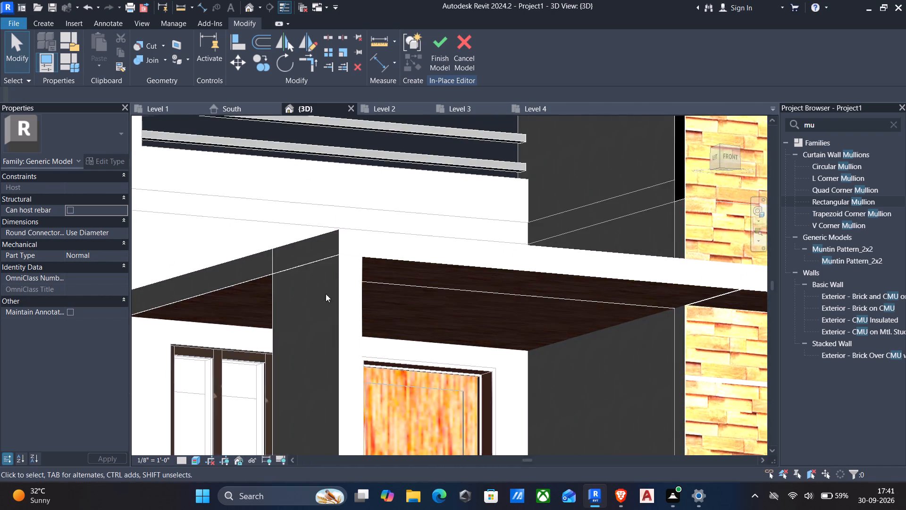
{"action": "scroll", "coordinate": [420, 281], "scroll_direction": "down", "scroll_amount": 4}
{"action": "middle_click_drag", "start_coordinate": [550, 259], "coordinate": [283, 268]}
{"action": "scroll", "coordinate": [283, 268], "scroll_direction": "down", "scroll_amount": 2}
{"action": "scroll", "coordinate": [660, 304], "scroll_direction": "up", "scroll_amount": 3}
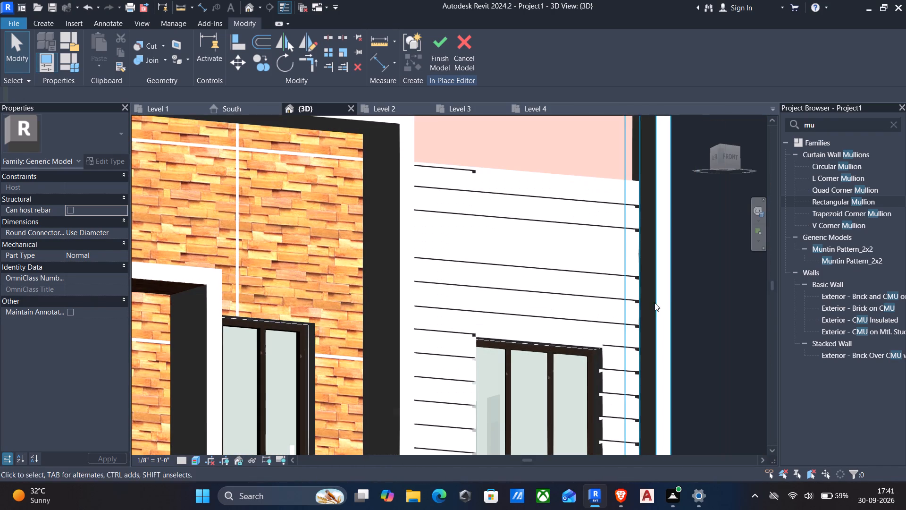
{"action": "middle_click_drag", "start_coordinate": [737, 337], "coordinate": [586, 301], "text": "shift"}
{"action": "scroll", "coordinate": [589, 300], "scroll_direction": "down", "scroll_amount": 1}
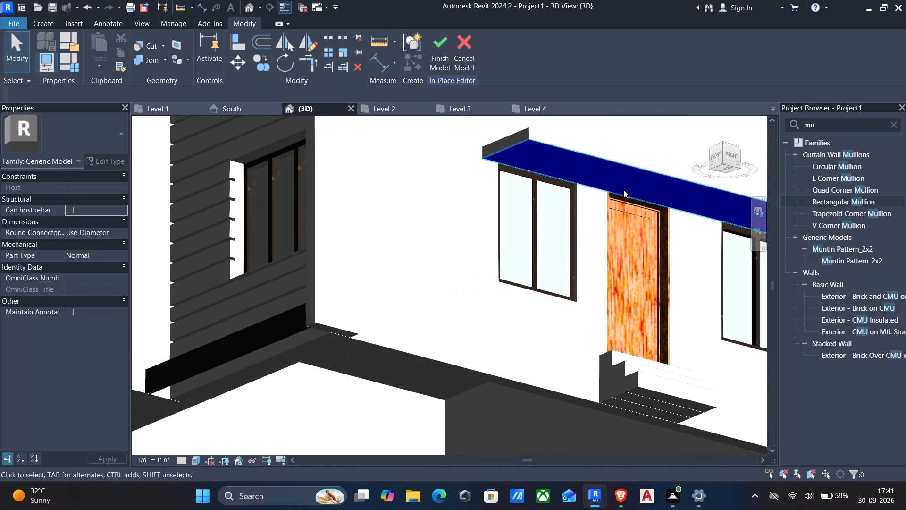
{"action": "left_click", "coordinate": [596, 164]}
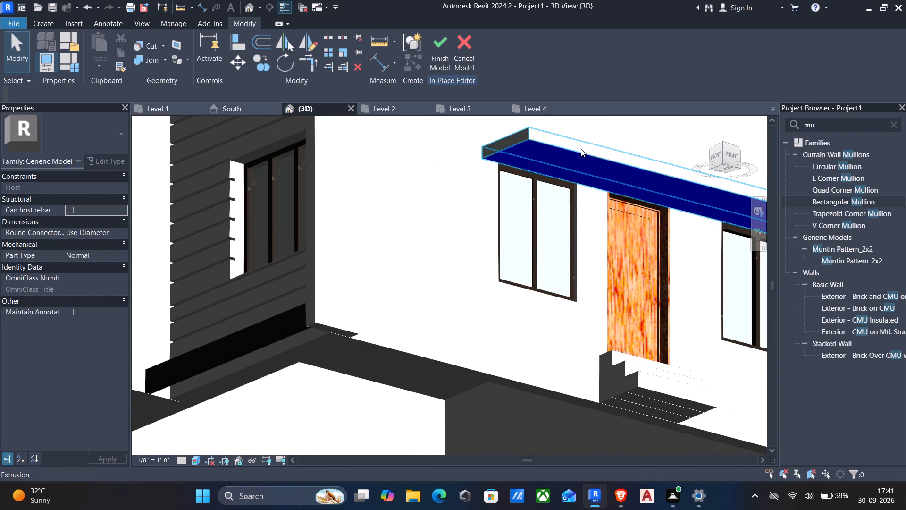
{"action": "left_click", "coordinate": [578, 157]}
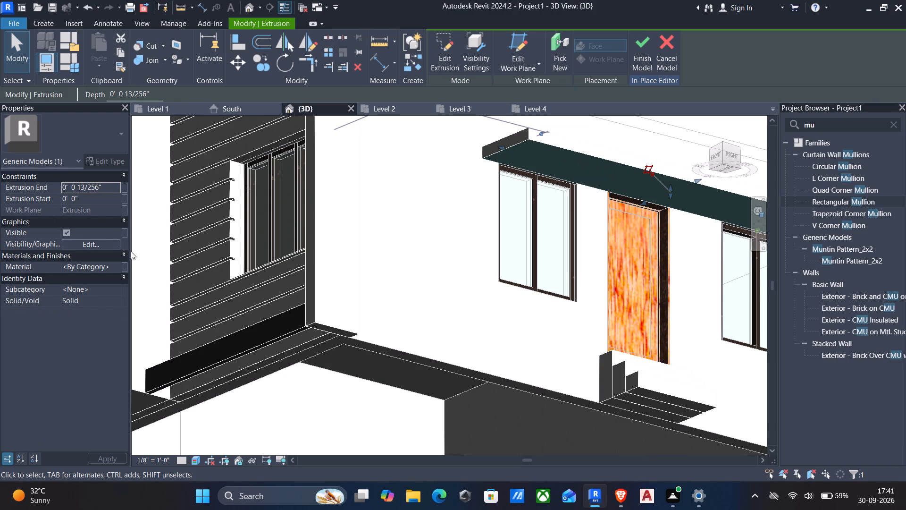
{"action": "left_click", "coordinate": [114, 269]}
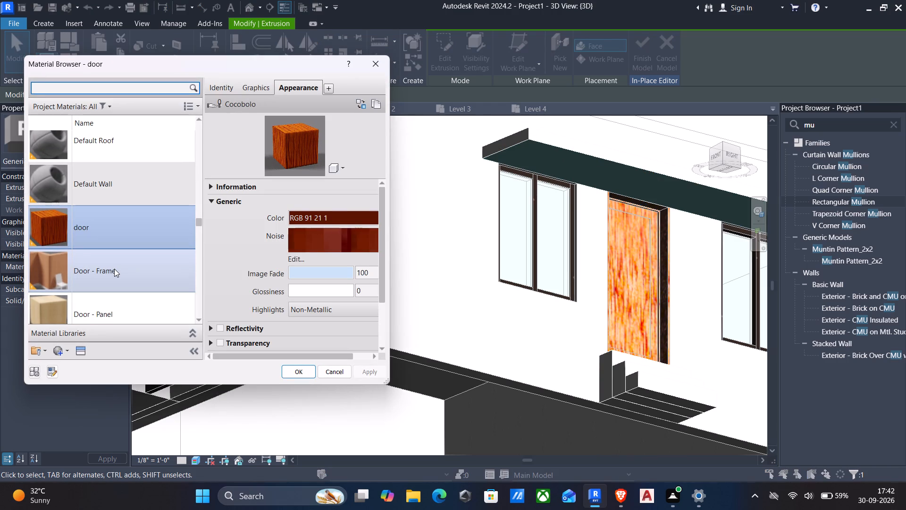
{"action": "left_click", "coordinate": [300, 368]}
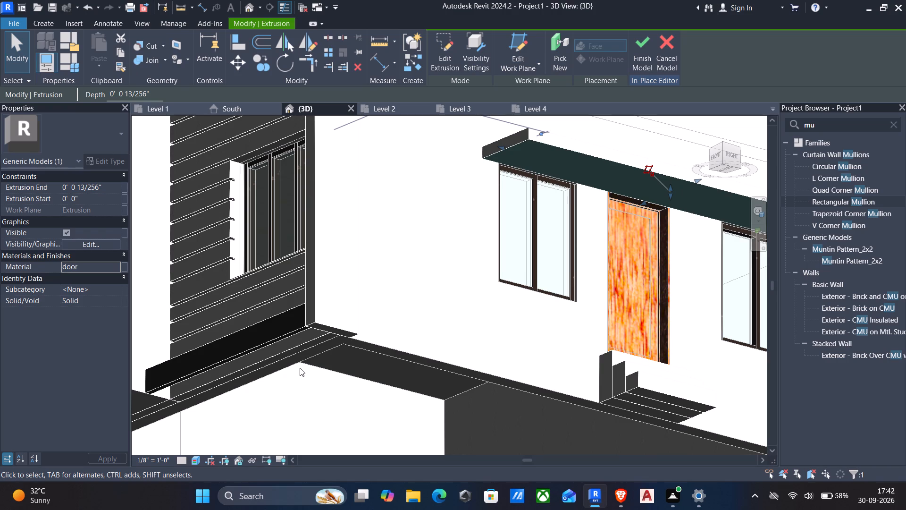
{"action": "scroll", "coordinate": [59, 335], "scroll_direction": "down", "scroll_amount": 4}
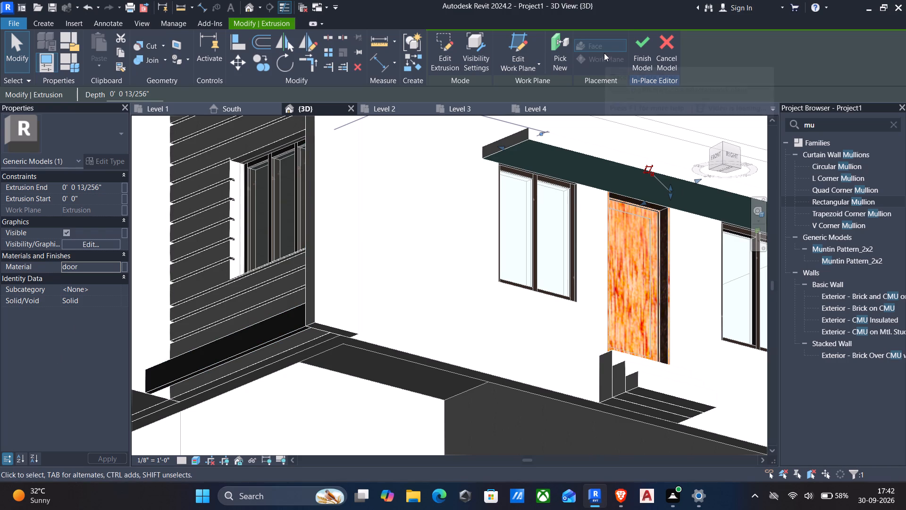
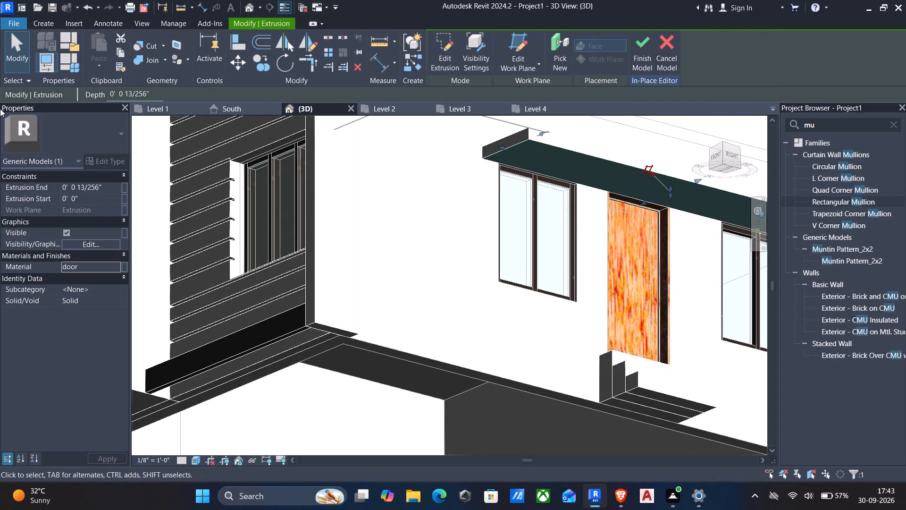
Finish editing the in-place generic model with the side-door canopy's underside panel.
{"action": "scroll", "coordinate": [0, 109], "scroll_direction": "down", "scroll_amount": 3}
{"action": "left_click", "coordinate": [651, 51]}
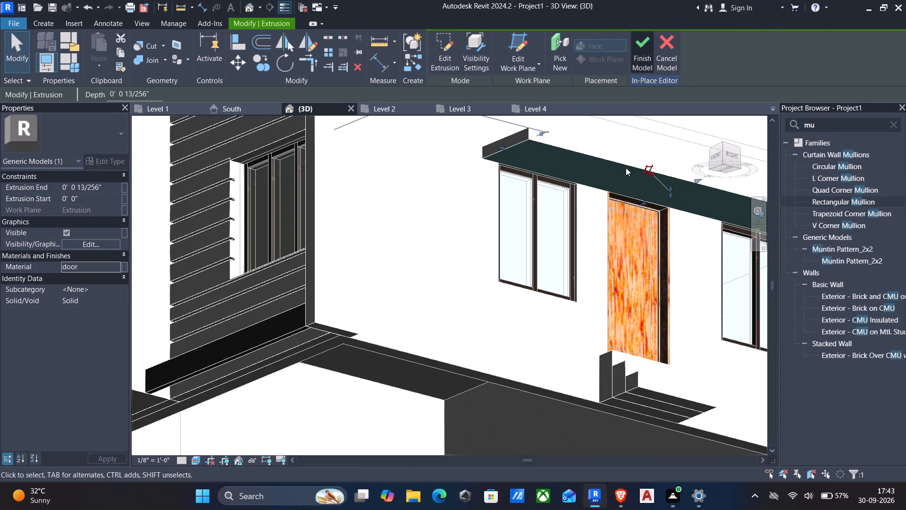
Examine the wood-finished canopy and porch undersides and the whole house from below, the front, above and the side.
{"action": "scroll", "coordinate": [558, 184], "scroll_direction": "down", "scroll_amount": 3}
{"action": "scroll", "coordinate": [489, 196], "scroll_direction": "down", "scroll_amount": 2}
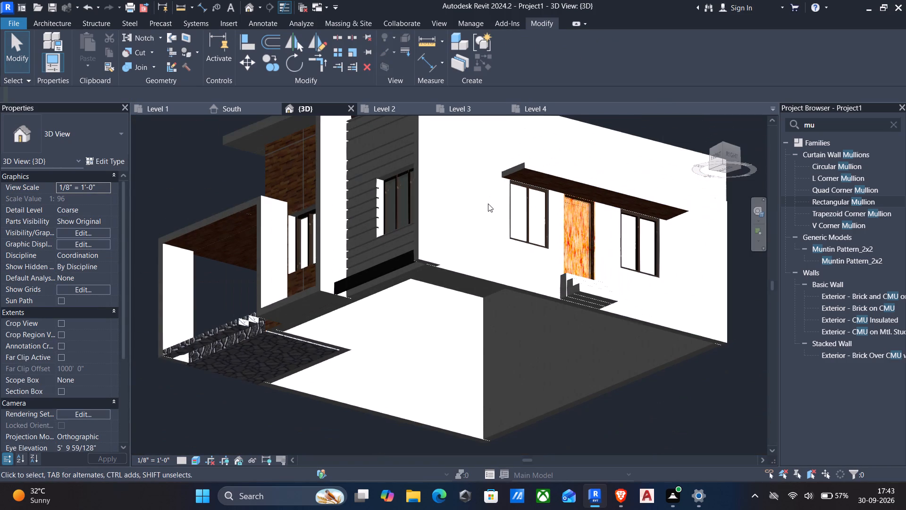
{"action": "middle_click_drag", "start_coordinate": [487, 203], "coordinate": [536, 275], "text": "shift"}
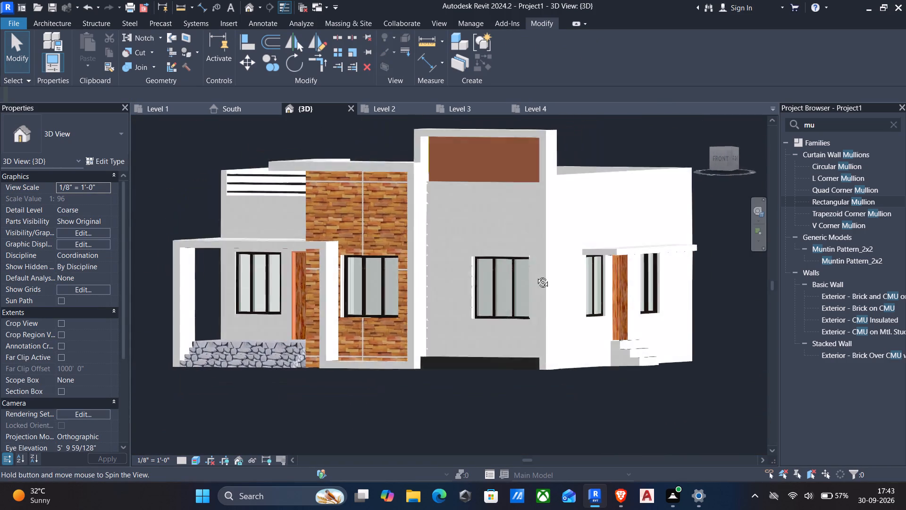
{"action": "middle_click_drag", "start_coordinate": [536, 275], "coordinate": [545, 252], "text": "shift"}
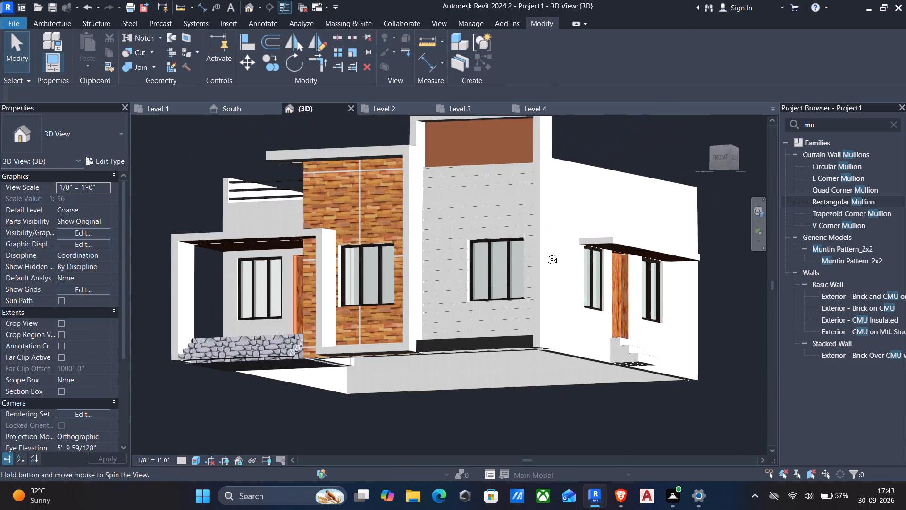
{"action": "middle_click_drag", "start_coordinate": [545, 252], "coordinate": [675, 316], "text": "shift"}
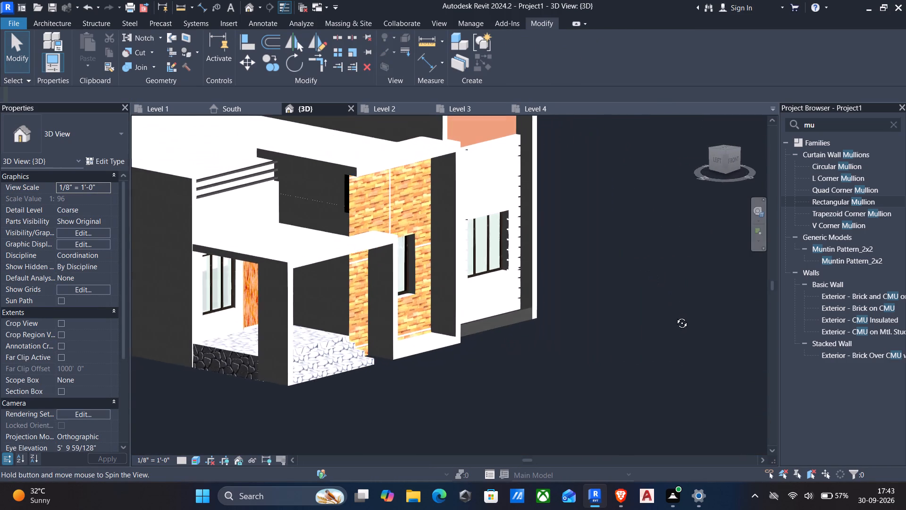
{"action": "middle_click_drag", "start_coordinate": [675, 316], "coordinate": [460, 308], "text": "shift"}
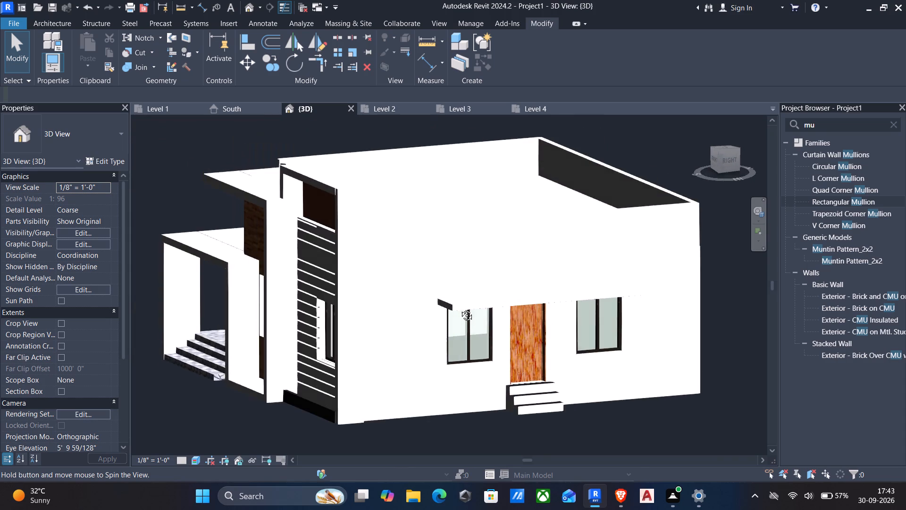
{"action": "middle_click_drag", "start_coordinate": [460, 308], "coordinate": [572, 283], "text": "shift"}
{"action": "scroll", "coordinate": [506, 248], "scroll_direction": "down", "scroll_amount": 5}
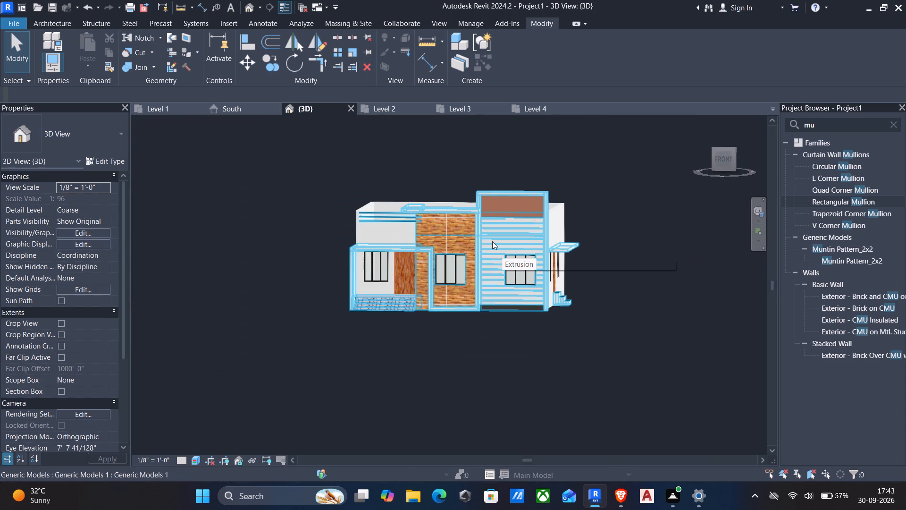
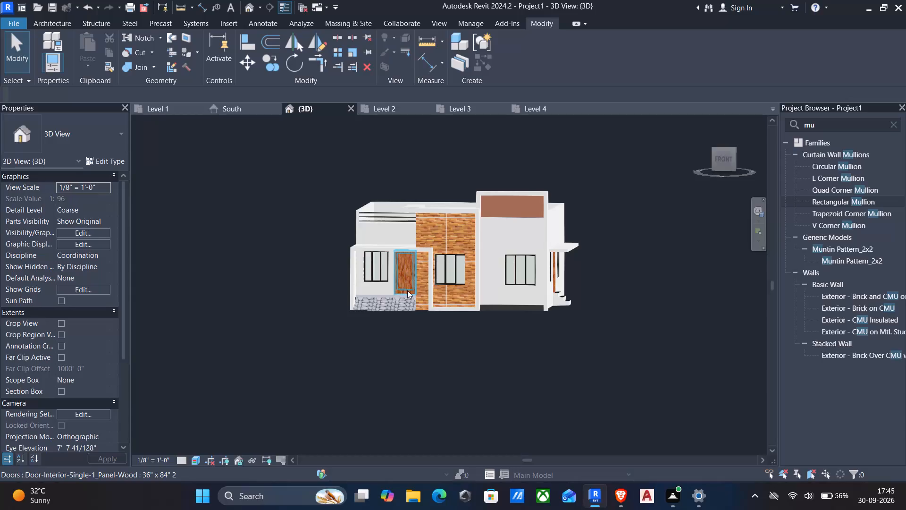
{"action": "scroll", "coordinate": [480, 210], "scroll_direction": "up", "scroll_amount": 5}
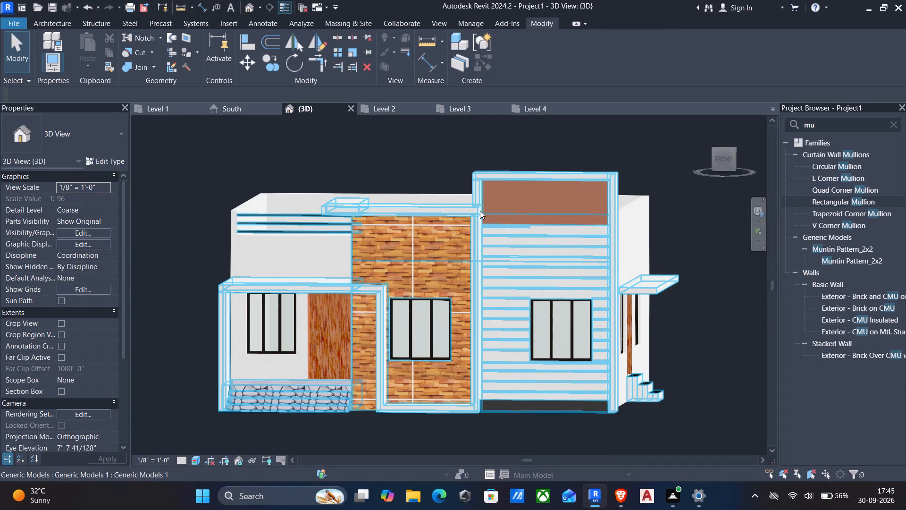
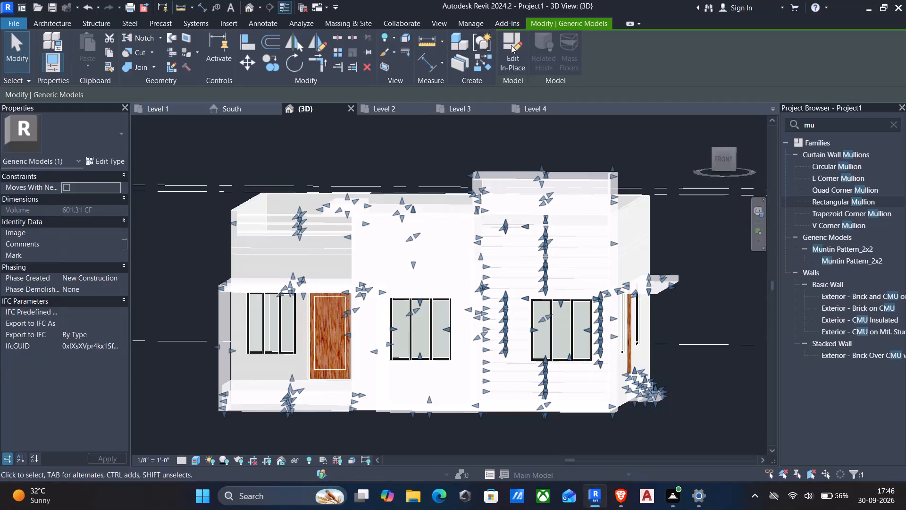
Edit the in-place model and open the material of the upper front wall panel extrusion.
{"action": "left_click", "coordinate": [512, 59]}
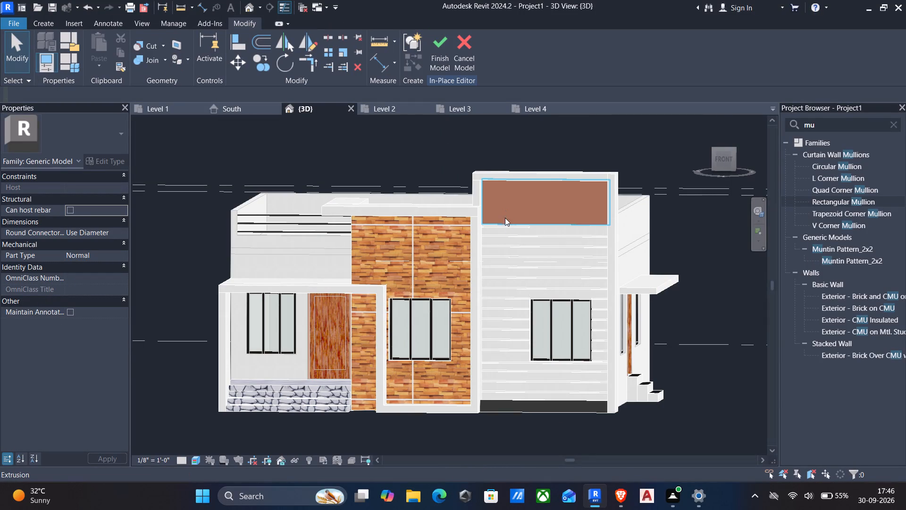
{"action": "left_click", "coordinate": [502, 182]}
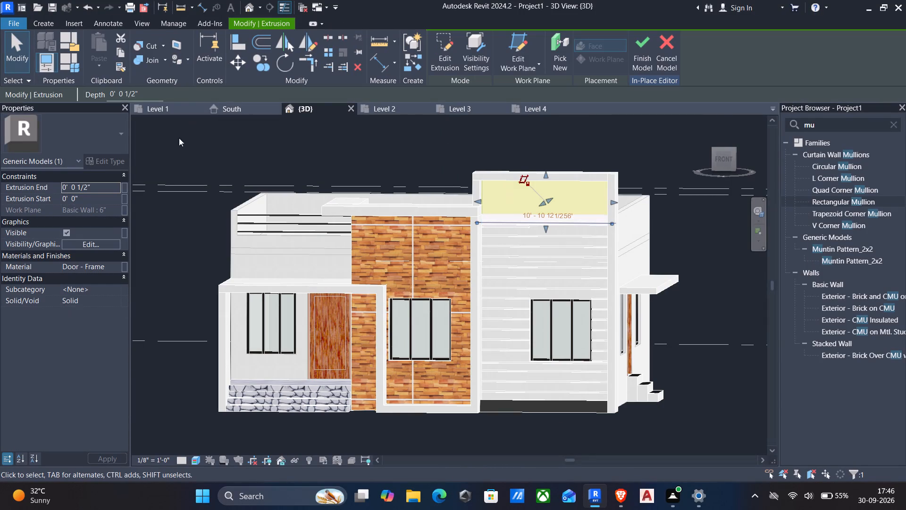
{"action": "left_click", "coordinate": [111, 263]}
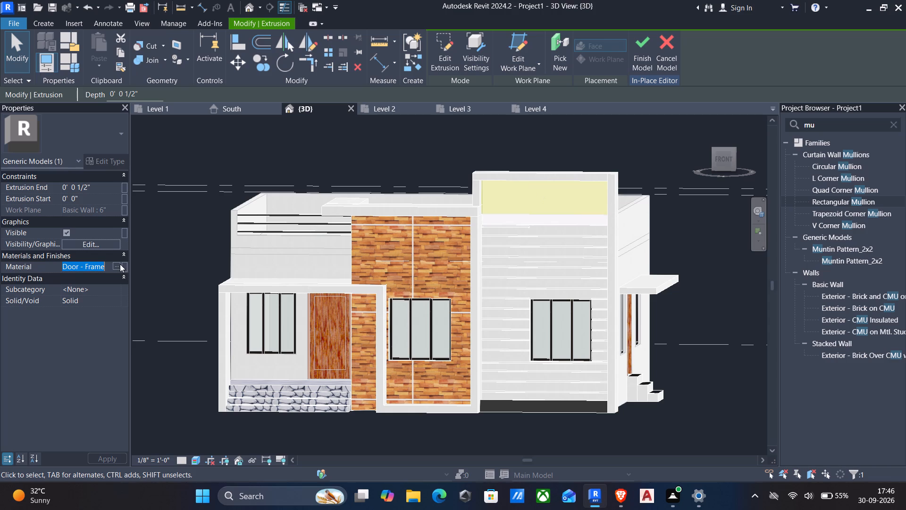
{"action": "left_click", "coordinate": [114, 265]}
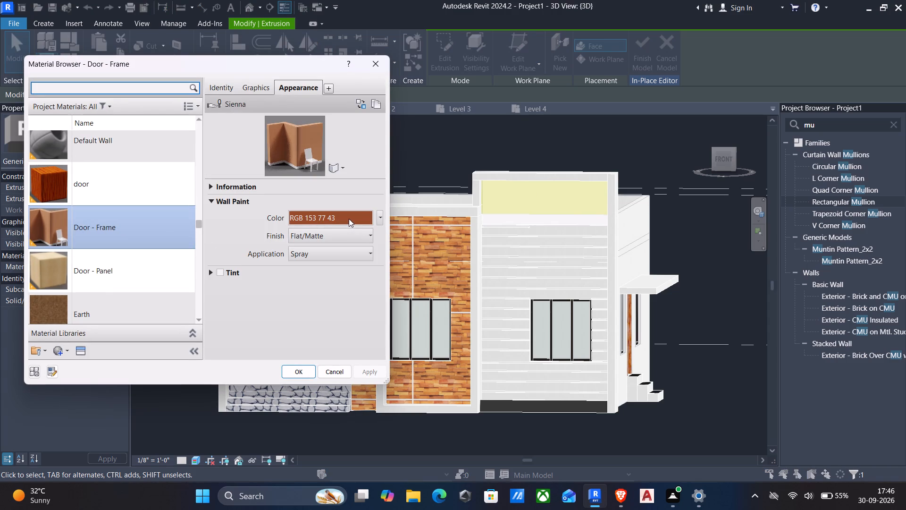
Examine the Door - Frame material's wall paint settings, including its colour, finish and preview options.
{"action": "left_click", "coordinate": [348, 218]}
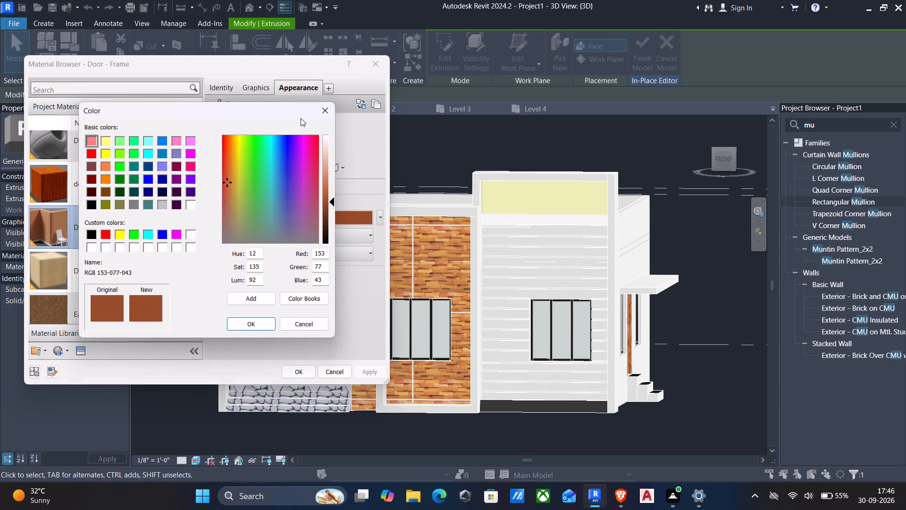
{"action": "left_click", "coordinate": [325, 110]}
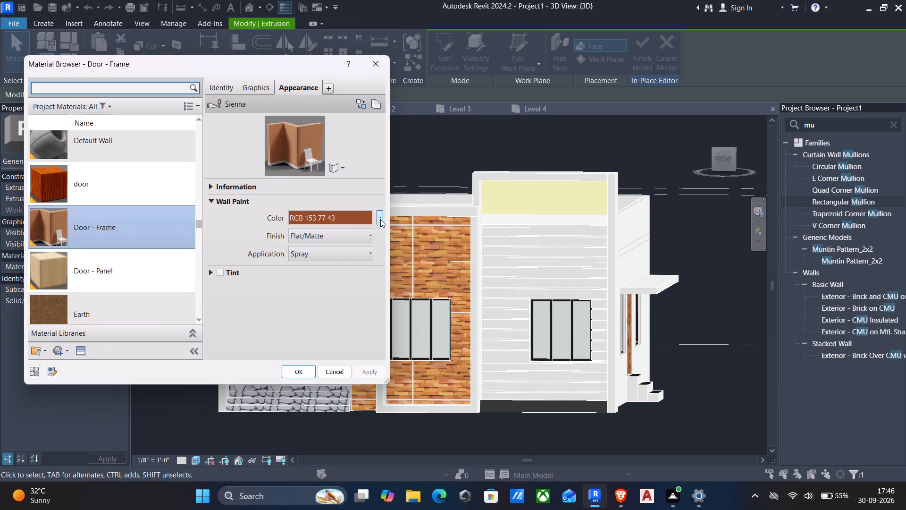
{"action": "left_click", "coordinate": [380, 219]}
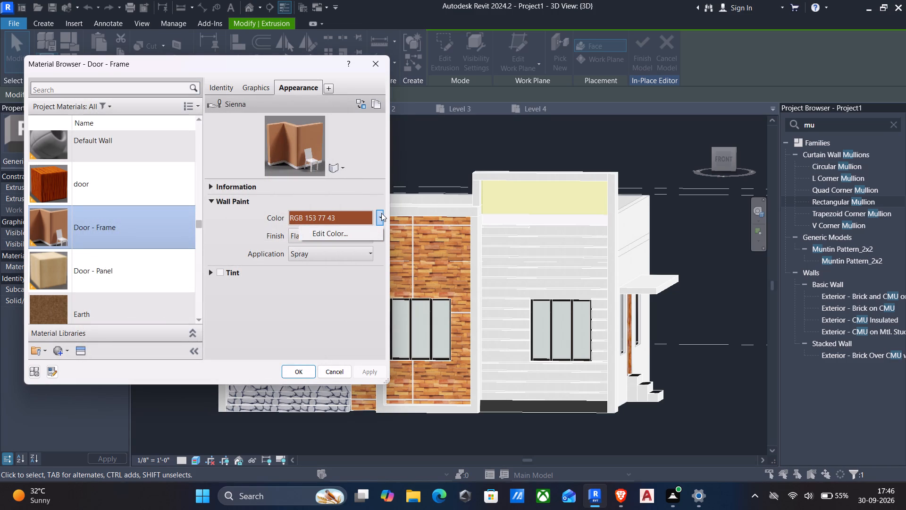
{"action": "left_click", "coordinate": [378, 217]}
{"action": "right_click", "coordinate": [378, 217]}
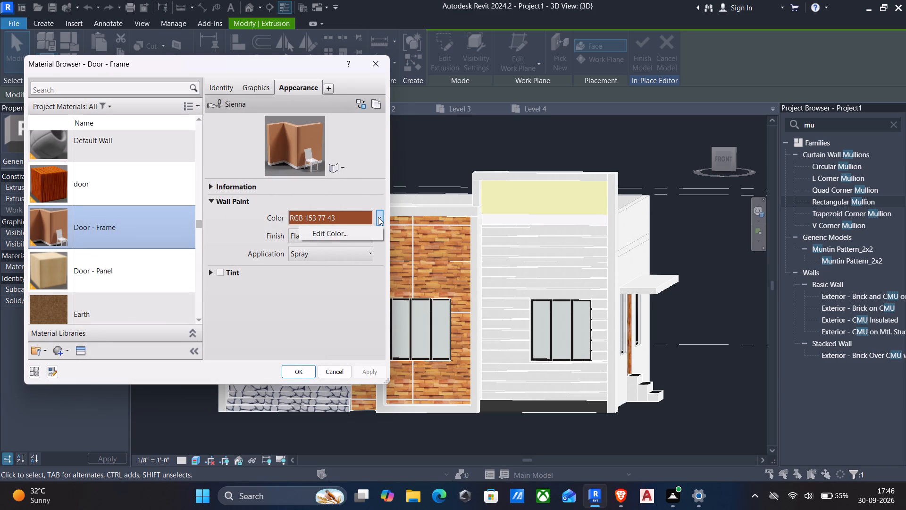
{"action": "left_click", "coordinate": [385, 217]}
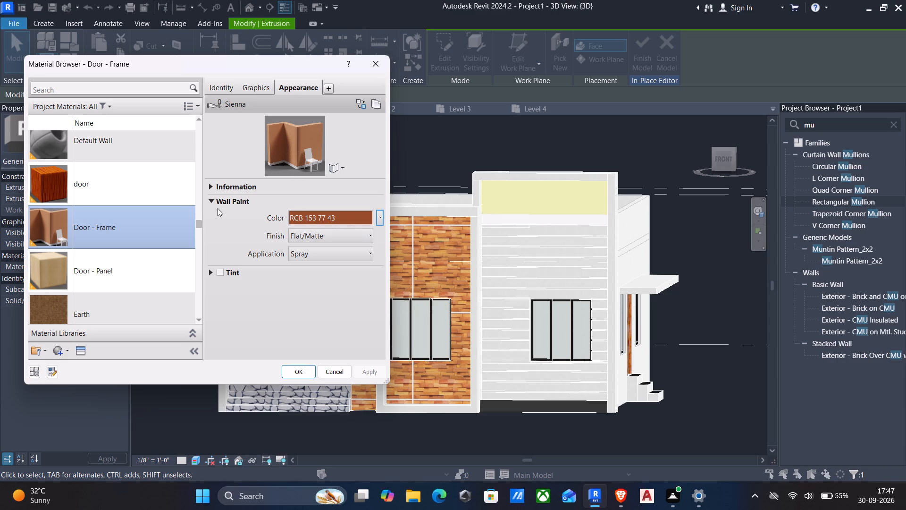
{"action": "left_click", "coordinate": [213, 186]}
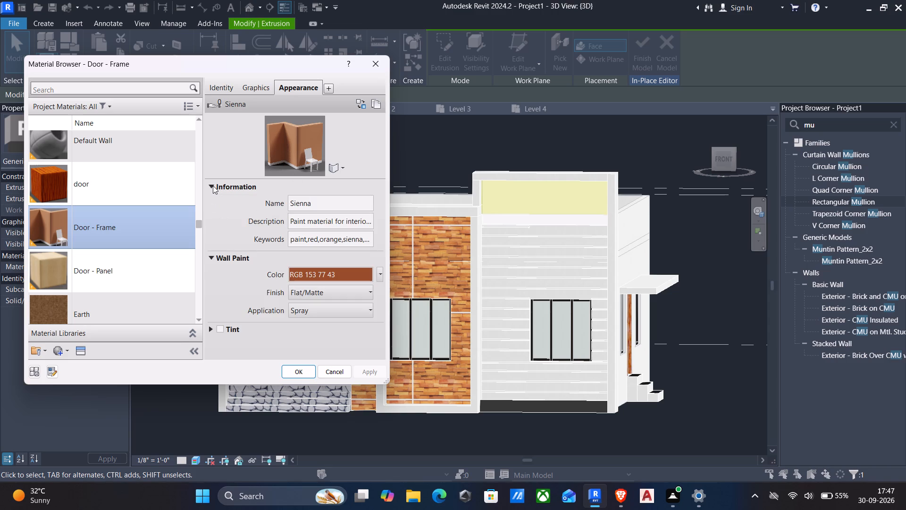
{"action": "left_click", "coordinate": [213, 186]}
{"action": "left_click", "coordinate": [212, 198]}
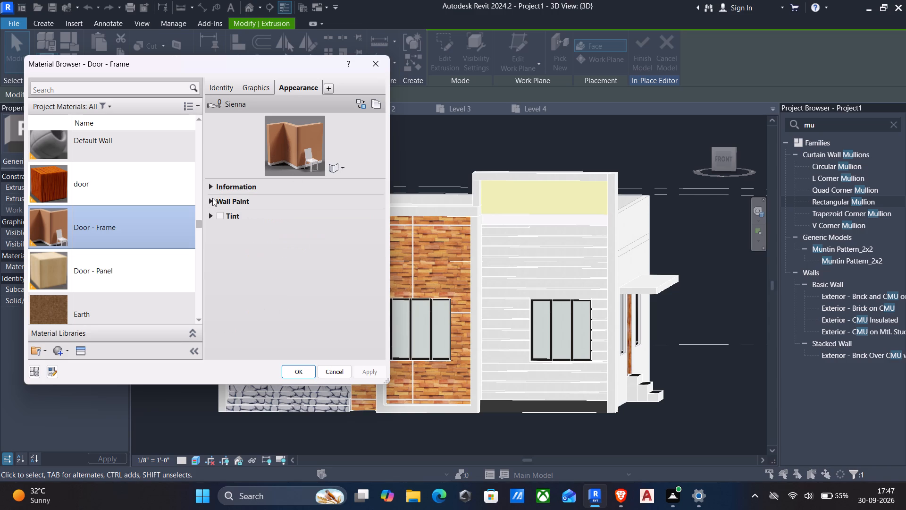
{"action": "left_click", "coordinate": [212, 198]}
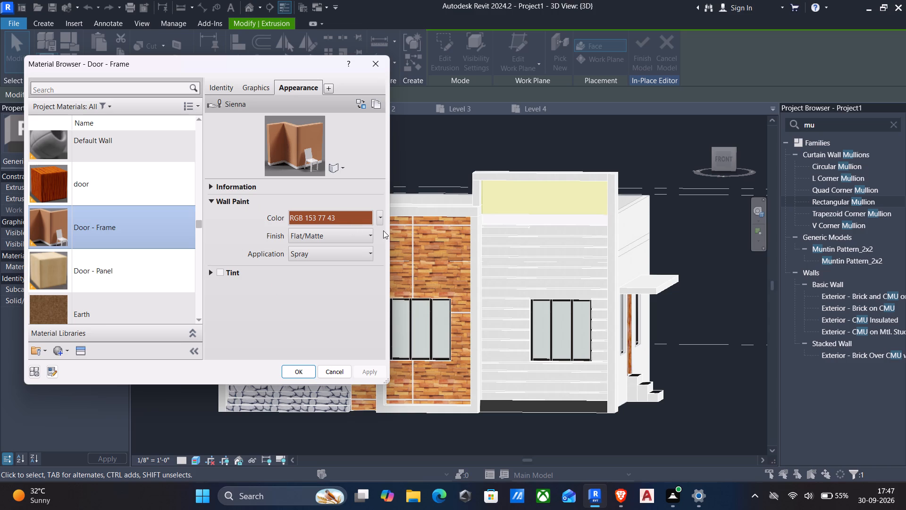
{"action": "left_click", "coordinate": [368, 237]}
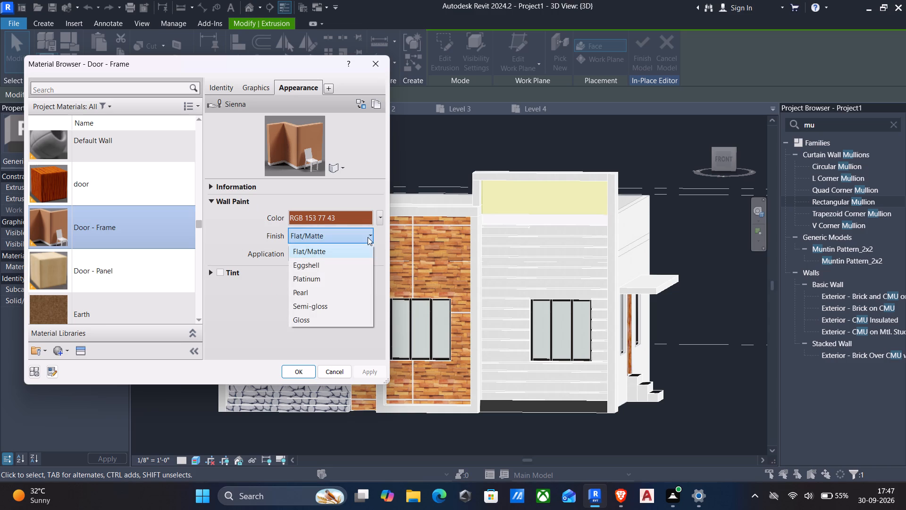
{"action": "scroll", "coordinate": [309, 280], "scroll_direction": "down", "scroll_amount": 5}
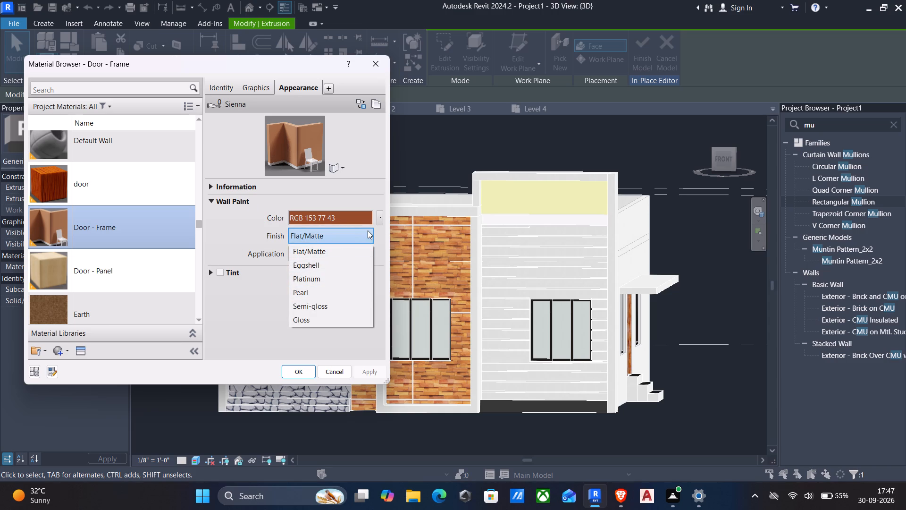
{"action": "left_click", "coordinate": [368, 230]}
{"action": "left_click", "coordinate": [380, 218]}
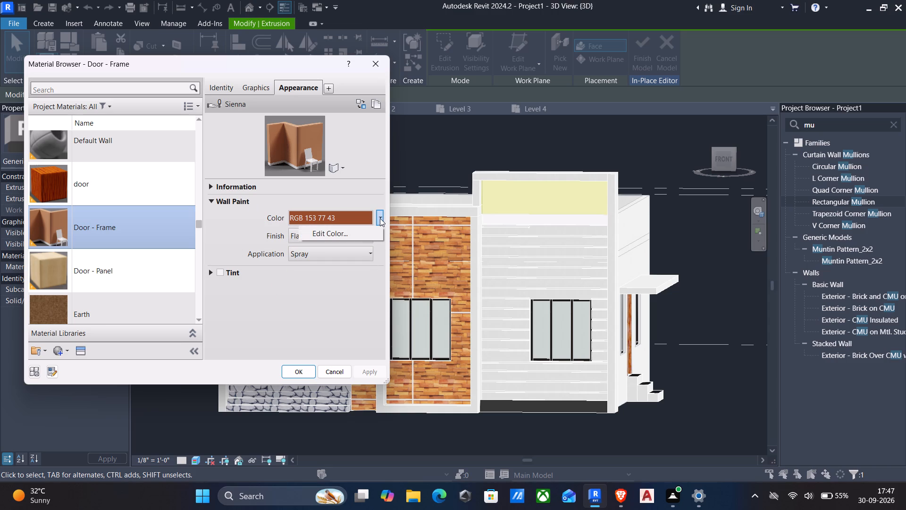
{"action": "left_click", "coordinate": [361, 232]}
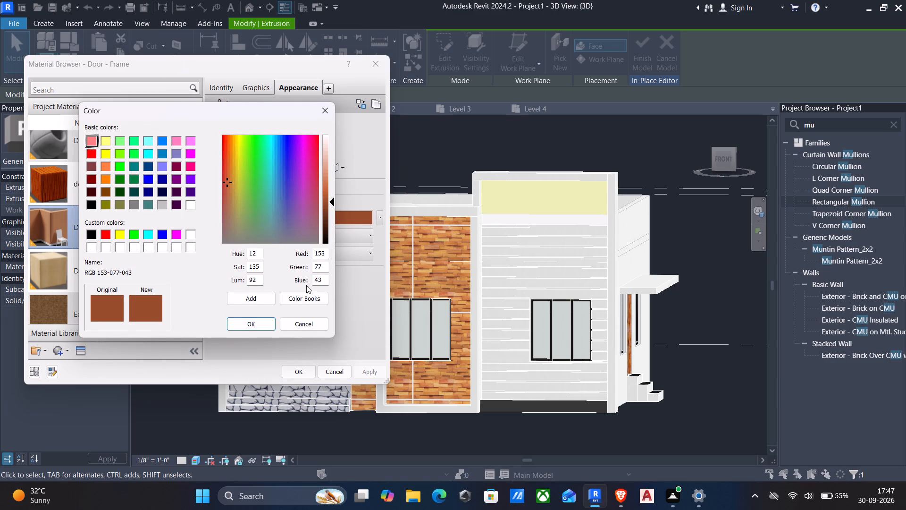
{"action": "left_click", "coordinate": [321, 115]}
{"action": "left_click", "coordinate": [341, 171]}
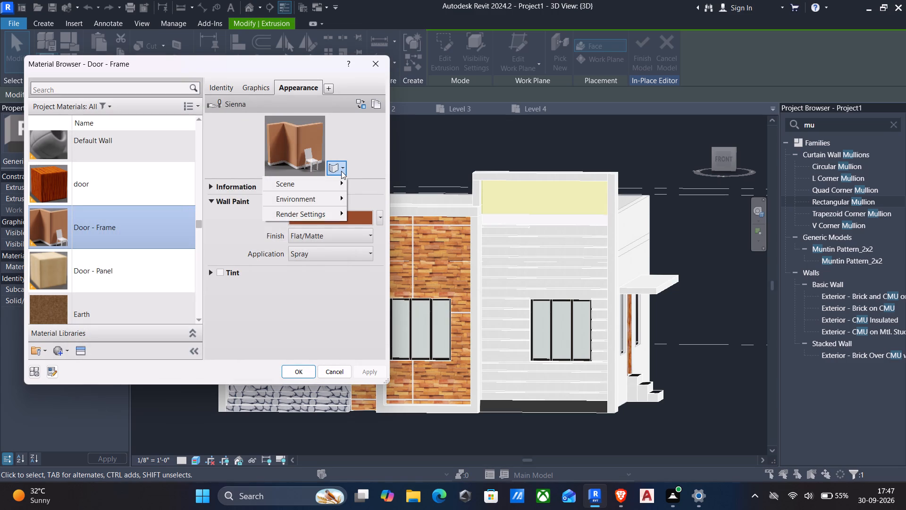
{"action": "left_click", "coordinate": [341, 171]}
{"action": "left_click", "coordinate": [350, 163]}
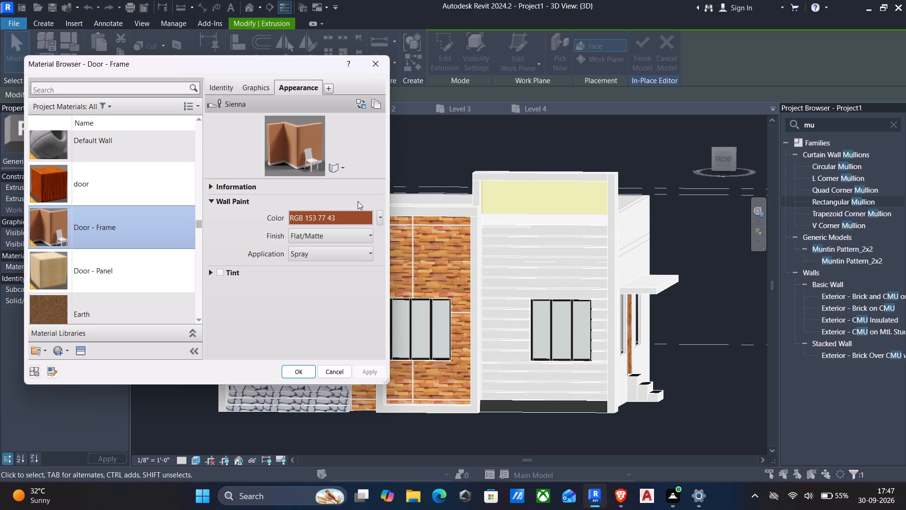
{"action": "left_click", "coordinate": [361, 216]}
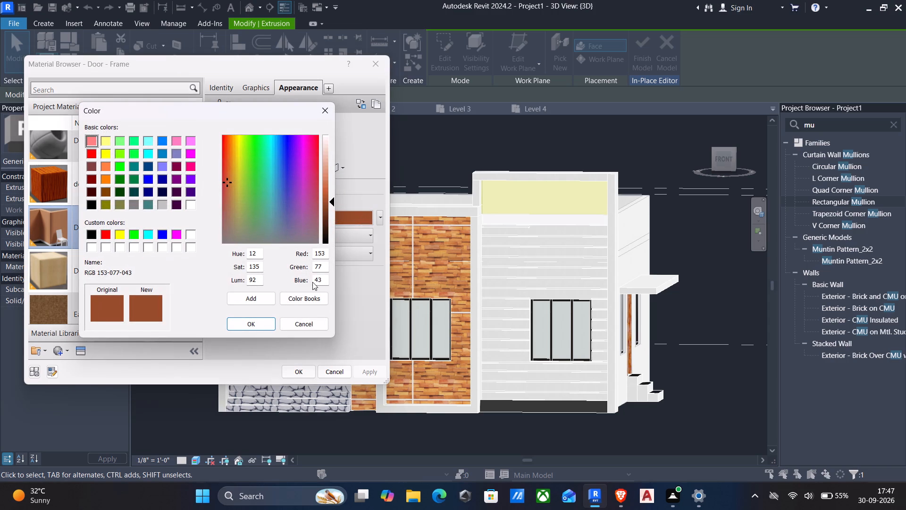
{"action": "left_click", "coordinate": [321, 109]}
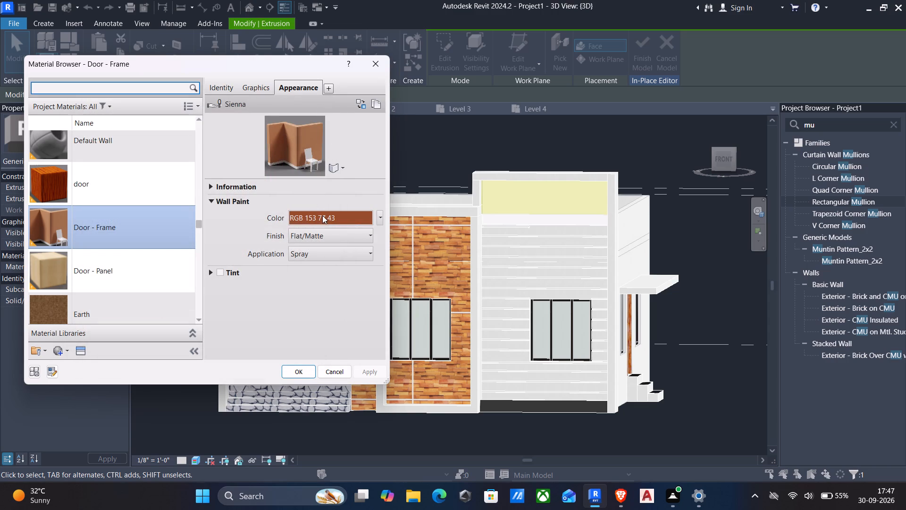
{"action": "left_click", "coordinate": [323, 215]}
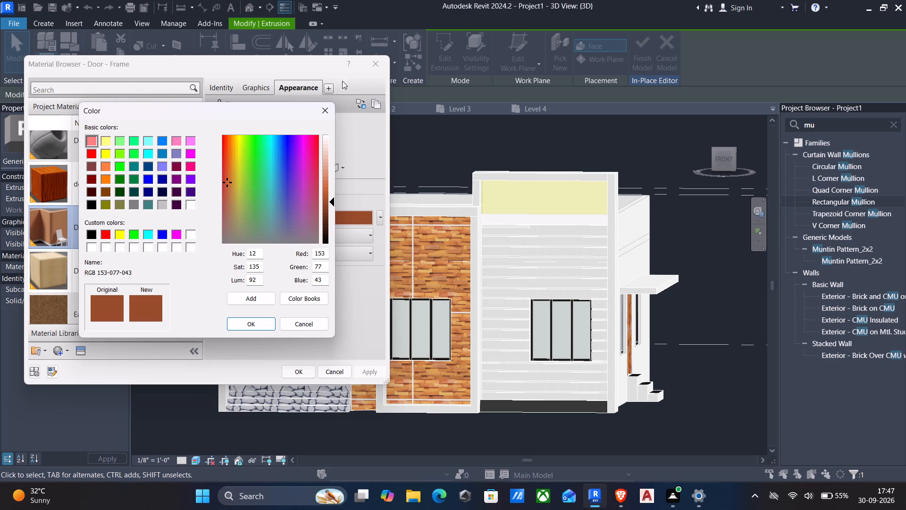
{"action": "left_click", "coordinate": [329, 109]}
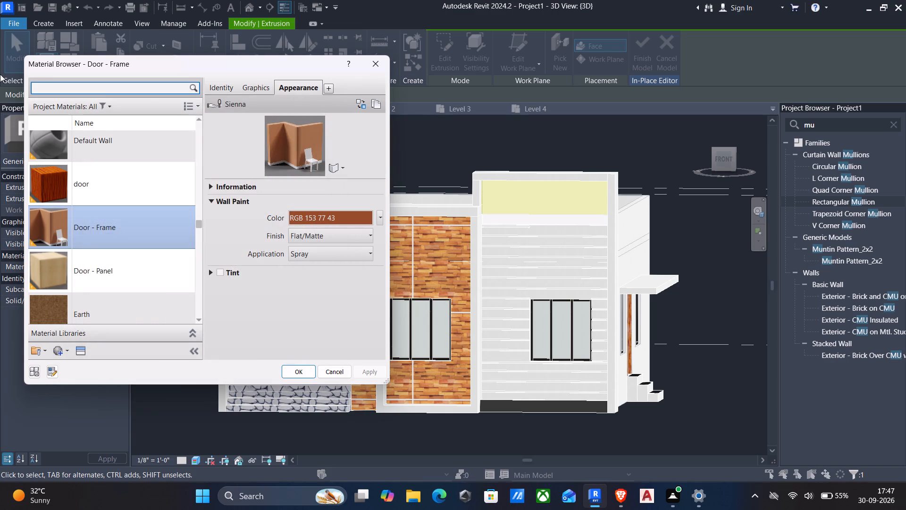
Check the Door - Frame material's identity information and its shading colour in the graphics settings.
{"action": "left_click", "coordinate": [226, 87]}
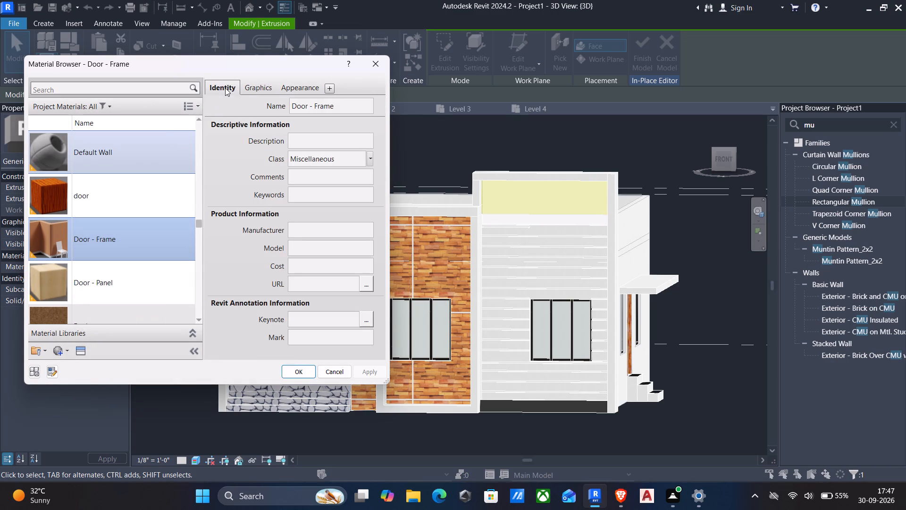
{"action": "left_click", "coordinate": [263, 90]}
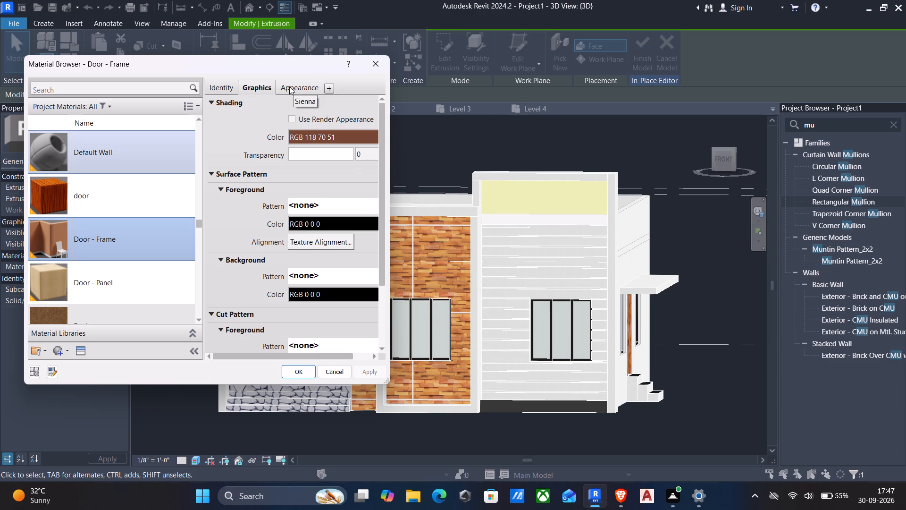
{"action": "left_click", "coordinate": [327, 138]}
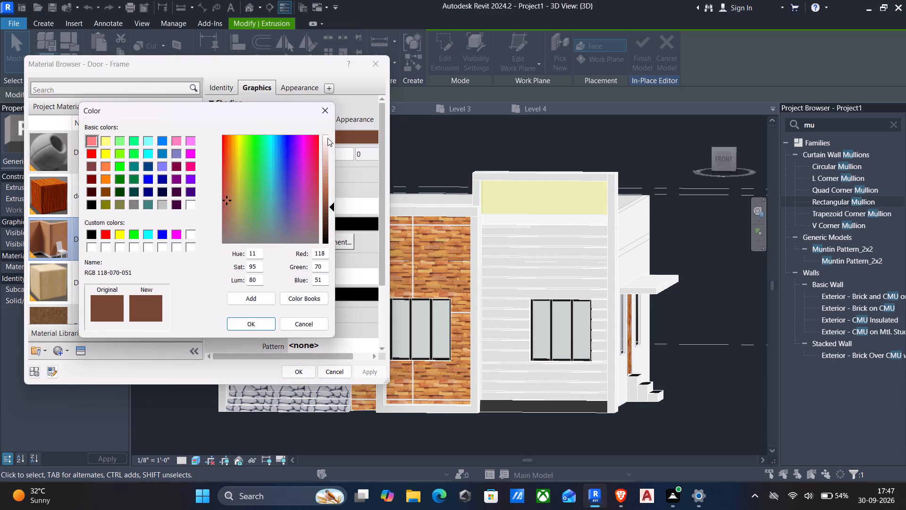
{"action": "left_click", "coordinate": [321, 112]}
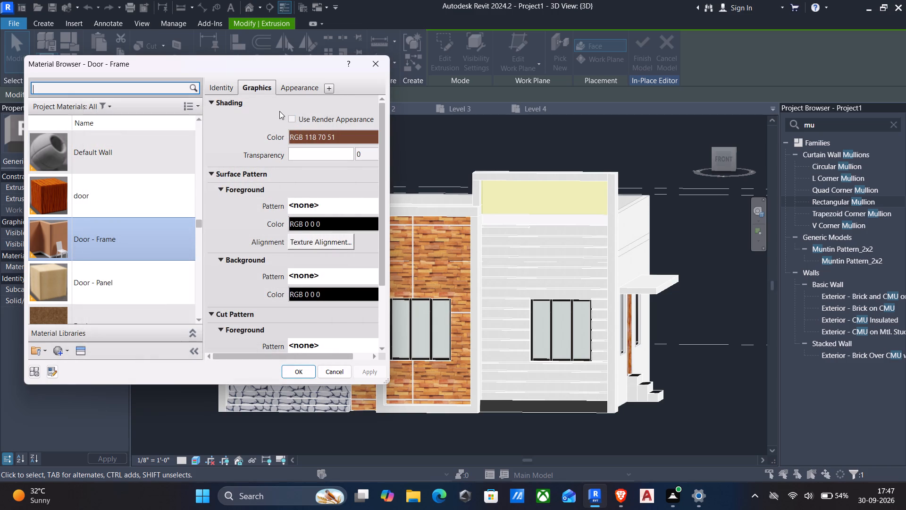
{"action": "left_click", "coordinate": [295, 86]}
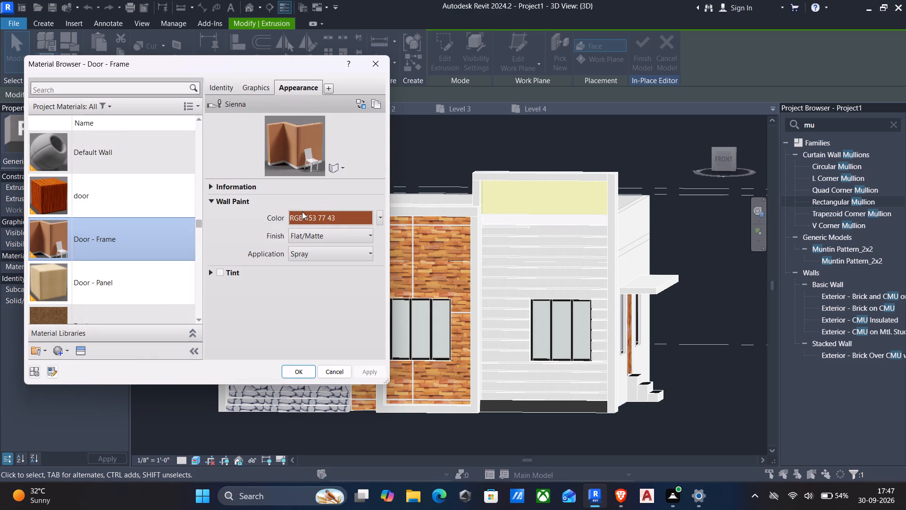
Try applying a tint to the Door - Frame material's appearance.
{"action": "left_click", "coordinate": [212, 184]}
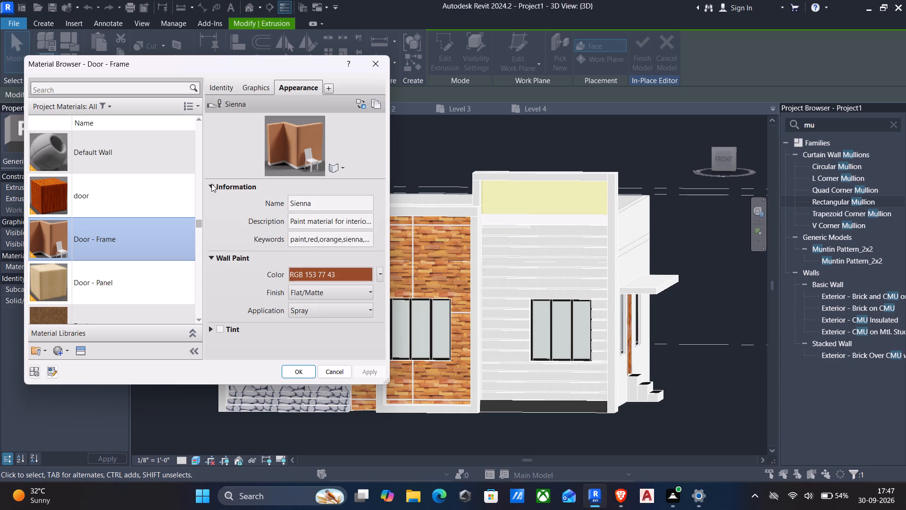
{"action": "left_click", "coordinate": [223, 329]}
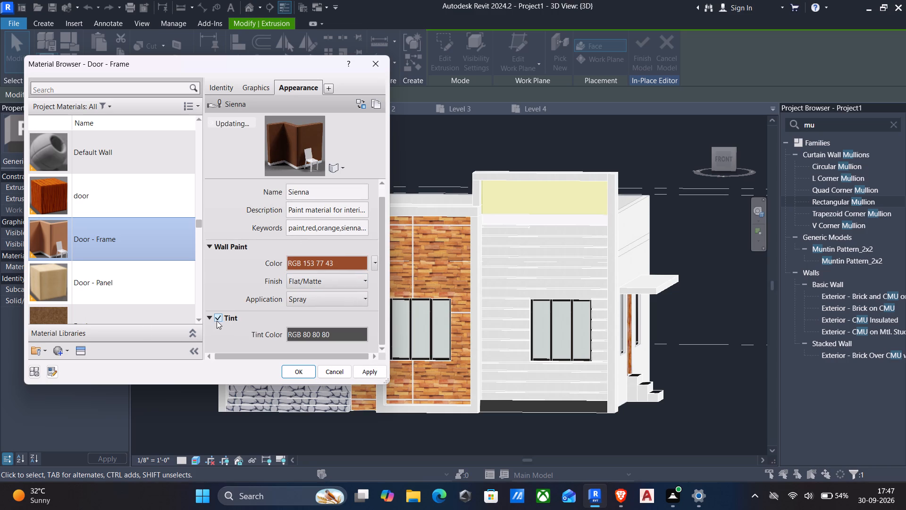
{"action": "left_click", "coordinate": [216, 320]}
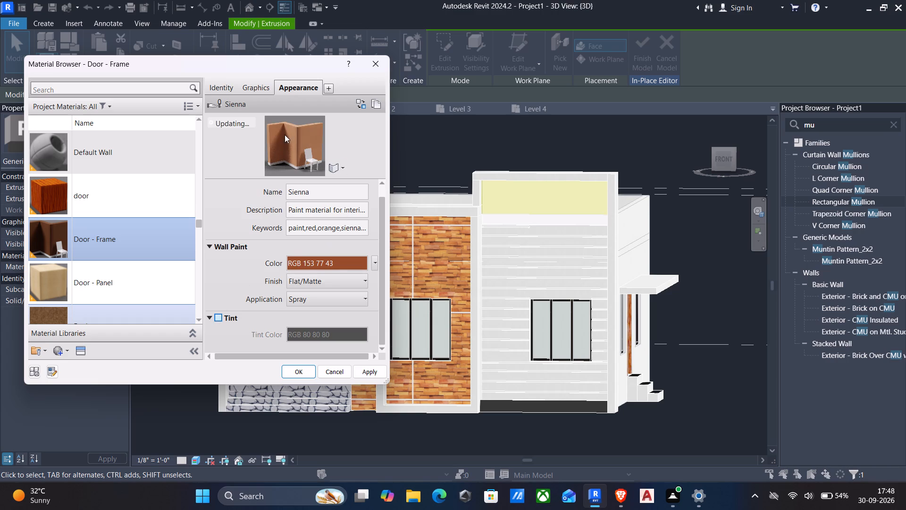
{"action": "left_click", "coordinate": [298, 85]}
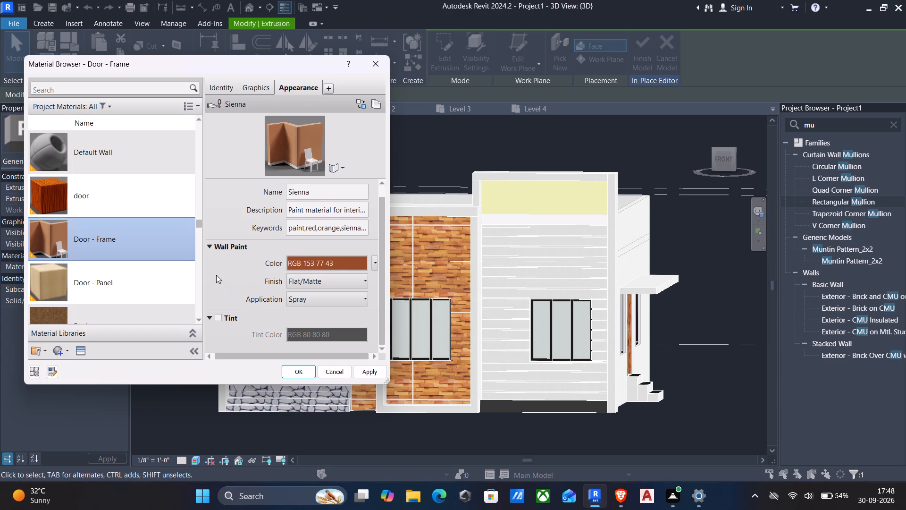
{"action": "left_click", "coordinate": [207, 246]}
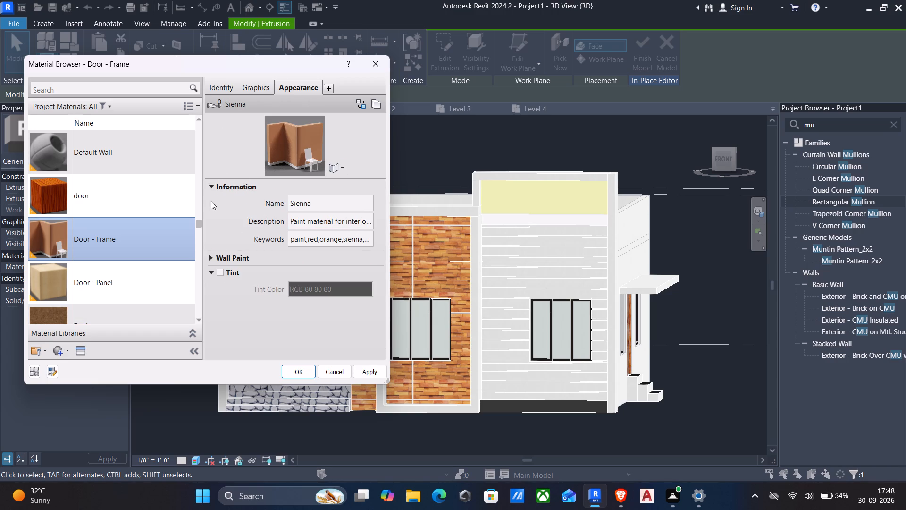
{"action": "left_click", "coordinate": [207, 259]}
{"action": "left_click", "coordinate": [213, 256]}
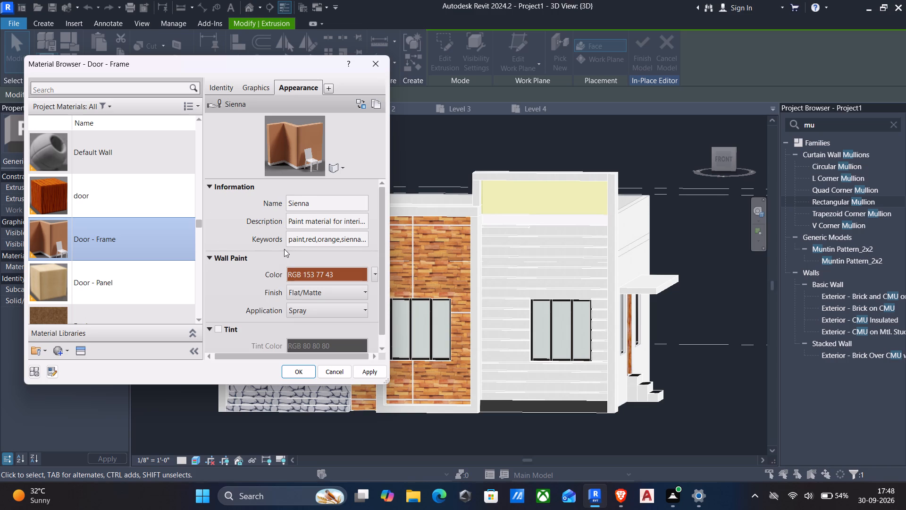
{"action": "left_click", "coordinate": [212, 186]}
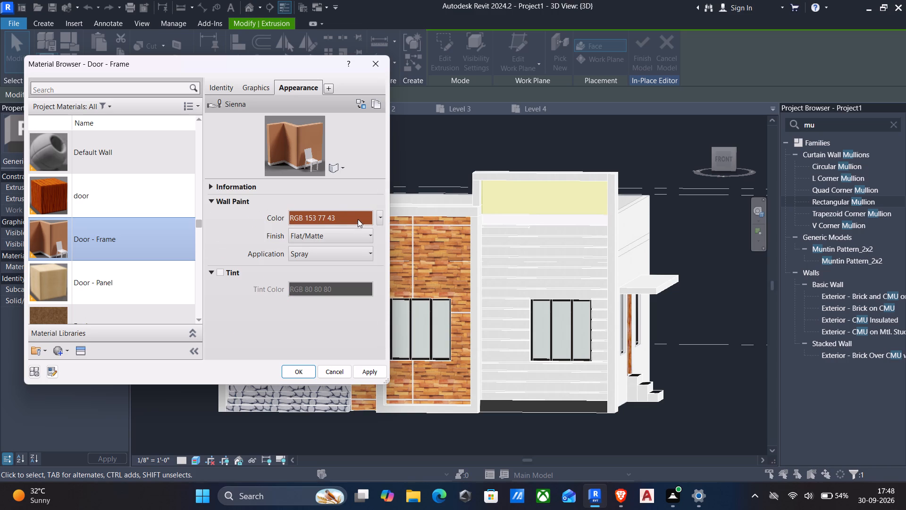
Examine the Door - Frame material's wall paint colour in the colour picker, leaving the colour as it is.
{"action": "double_click", "coordinate": [353, 219]}
{"action": "left_click", "coordinate": [353, 219]}
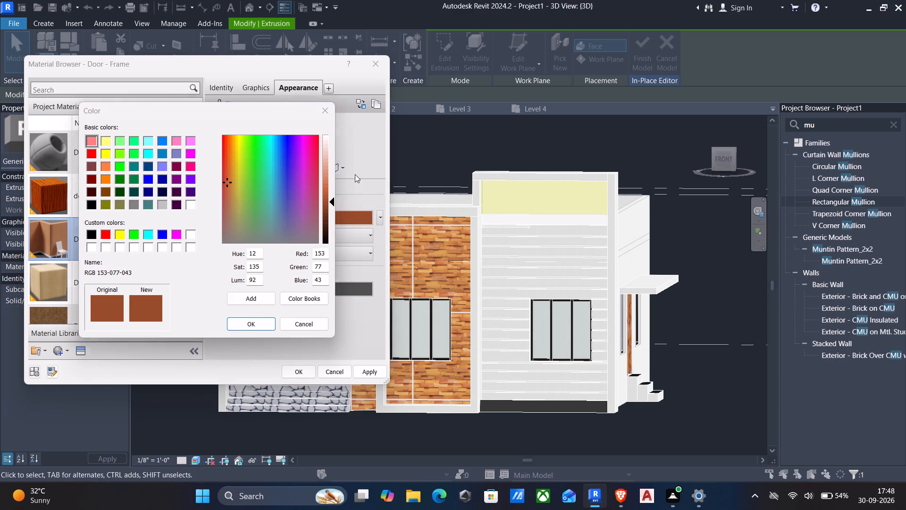
{"action": "scroll", "coordinate": [242, 267], "scroll_direction": "down", "scroll_amount": 4}
{"action": "scroll", "coordinate": [307, 188], "scroll_direction": "down", "scroll_amount": 3}
{"action": "scroll", "coordinate": [203, 215], "scroll_direction": "down", "scroll_amount": 6}
{"action": "scroll", "coordinate": [197, 216], "scroll_direction": "up", "scroll_amount": 5}
{"action": "left_click", "coordinate": [322, 108]}
{"action": "left_click", "coordinate": [368, 218]}
{"action": "left_click", "coordinate": [327, 109]}
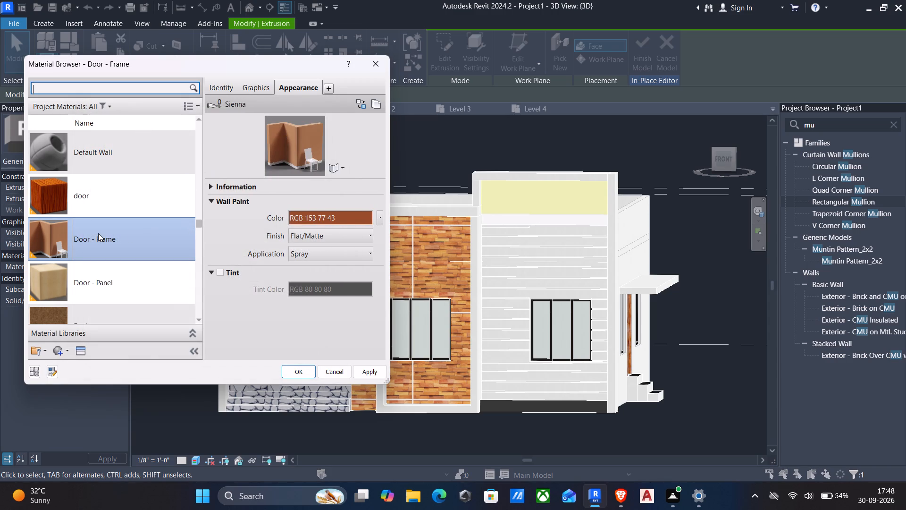
Create a new material with wood.jpeg as its appearance image and assign it to the upper front wall panel.
{"action": "left_click", "coordinate": [61, 351]}
{"action": "left_click", "coordinate": [75, 364]}
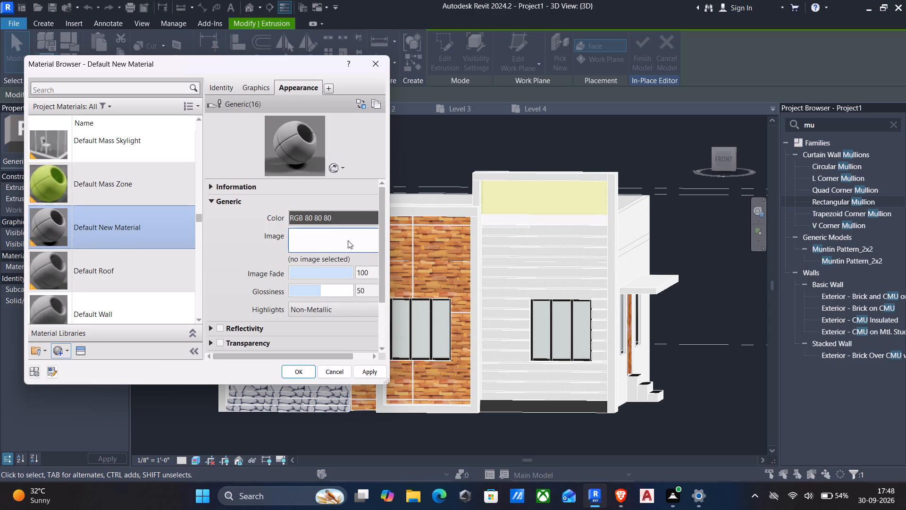
{"action": "left_click", "coordinate": [348, 240]}
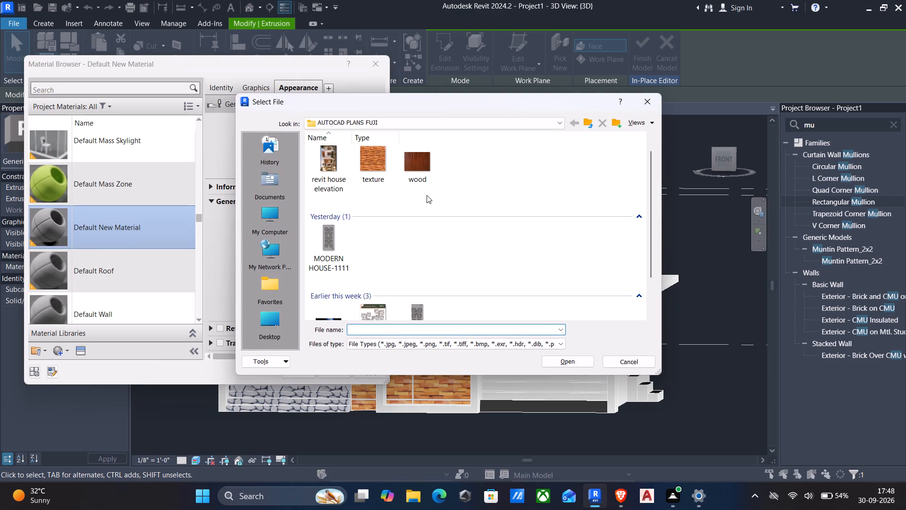
{"action": "left_click", "coordinate": [427, 162]}
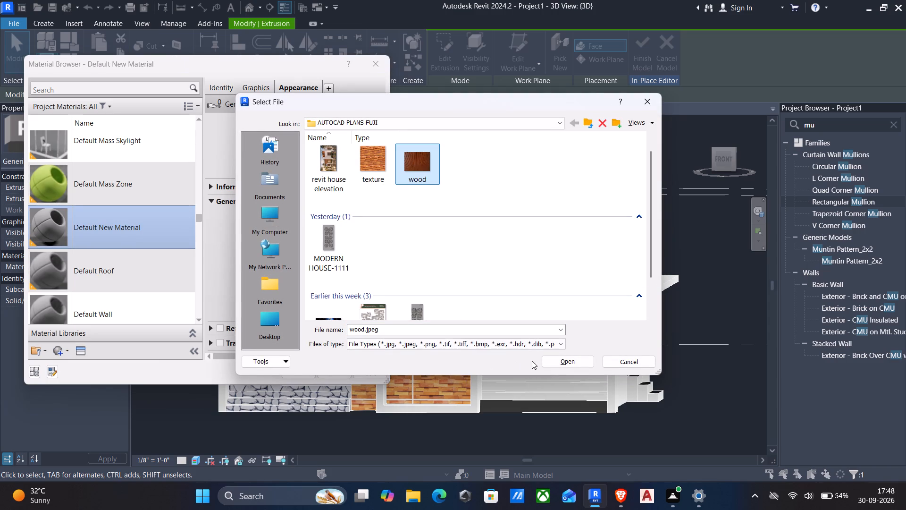
{"action": "left_click", "coordinate": [569, 357]}
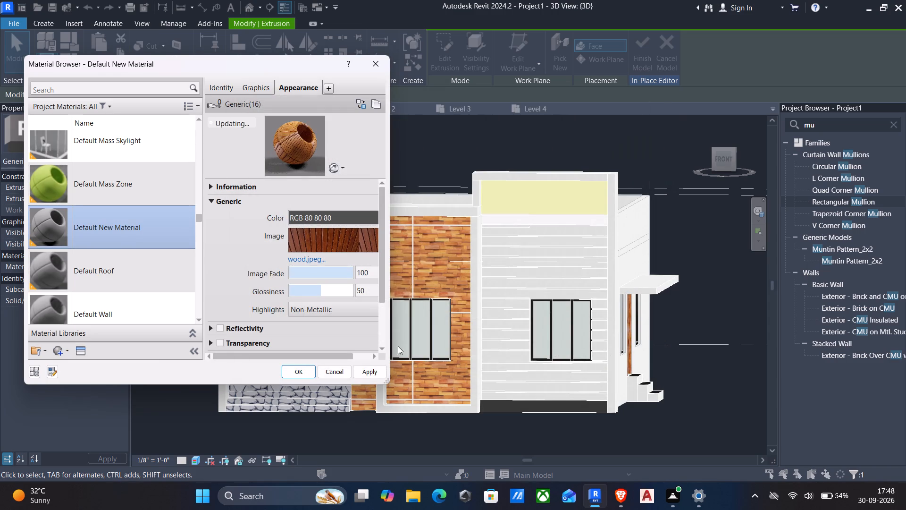
{"action": "left_click", "coordinate": [373, 371]}
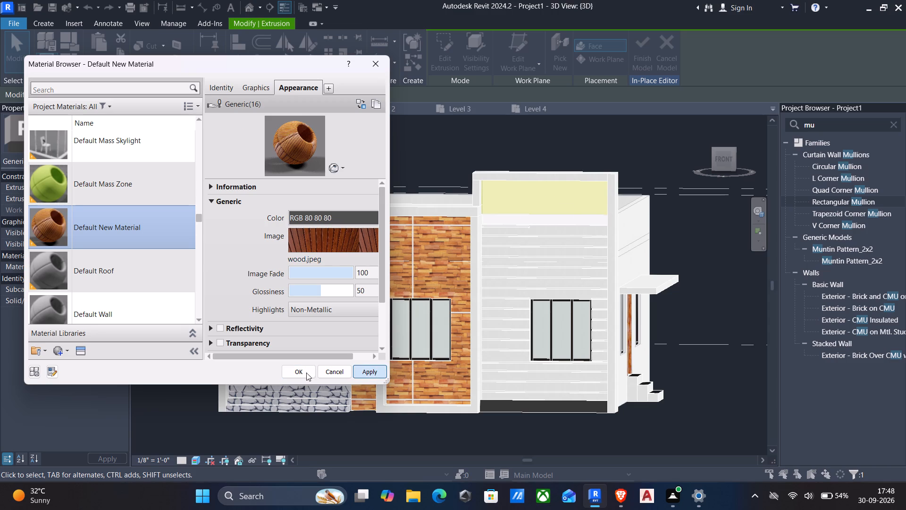
{"action": "left_click", "coordinate": [300, 372]}
{"action": "key", "text": "Escape"}
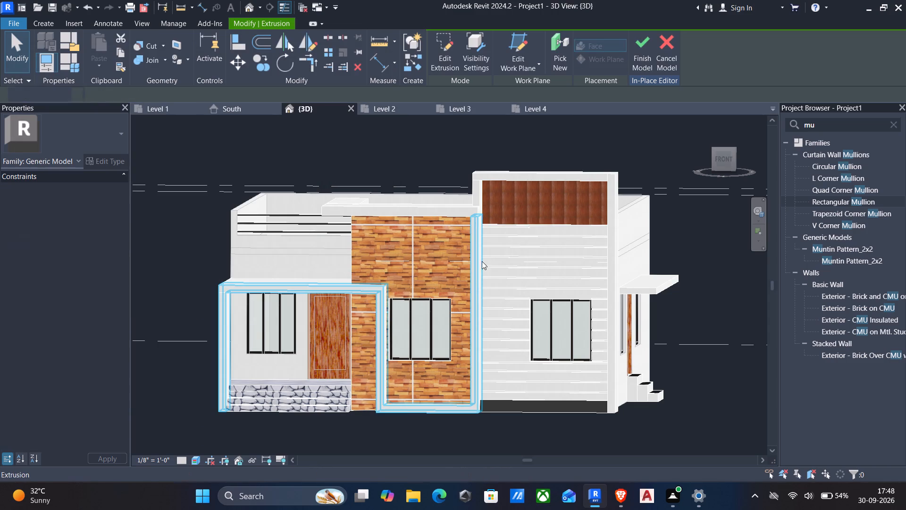
Reselect the upper front wall panel and open its material's wood.jpeg image in the Texture Editor.
{"action": "left_click", "coordinate": [534, 215]}
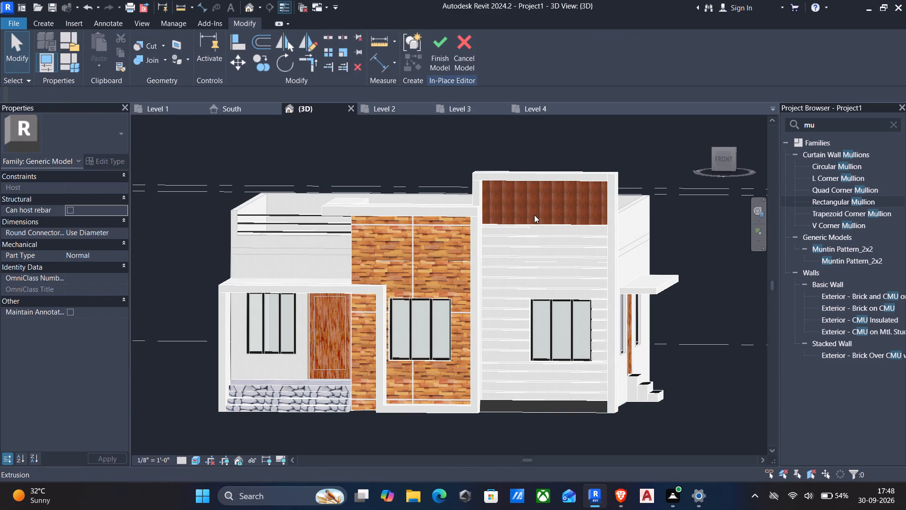
{"action": "left_click", "coordinate": [520, 184]}
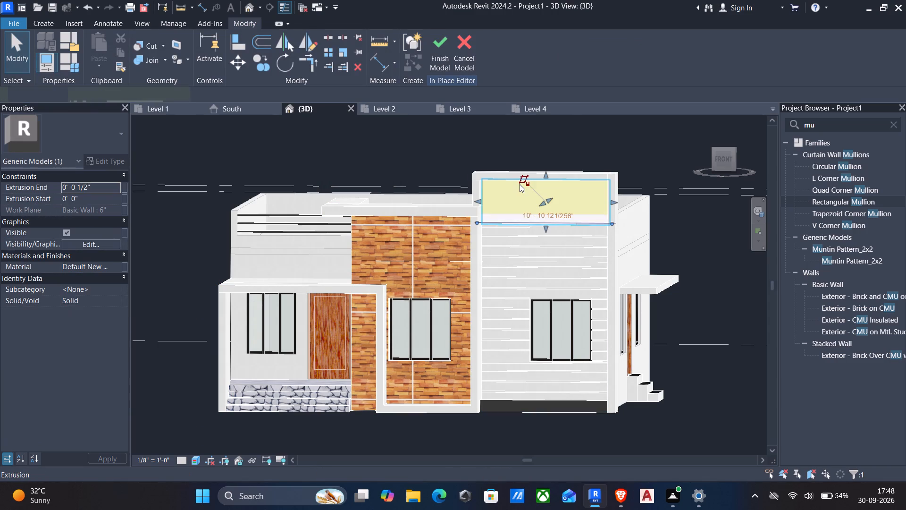
{"action": "left_click", "coordinate": [111, 265]}
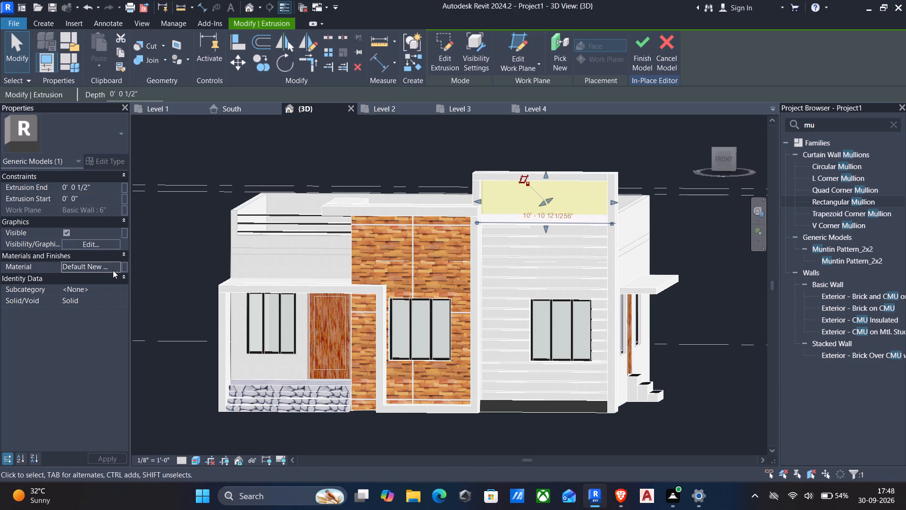
{"action": "left_click", "coordinate": [109, 266]}
{"action": "left_click", "coordinate": [103, 264]}
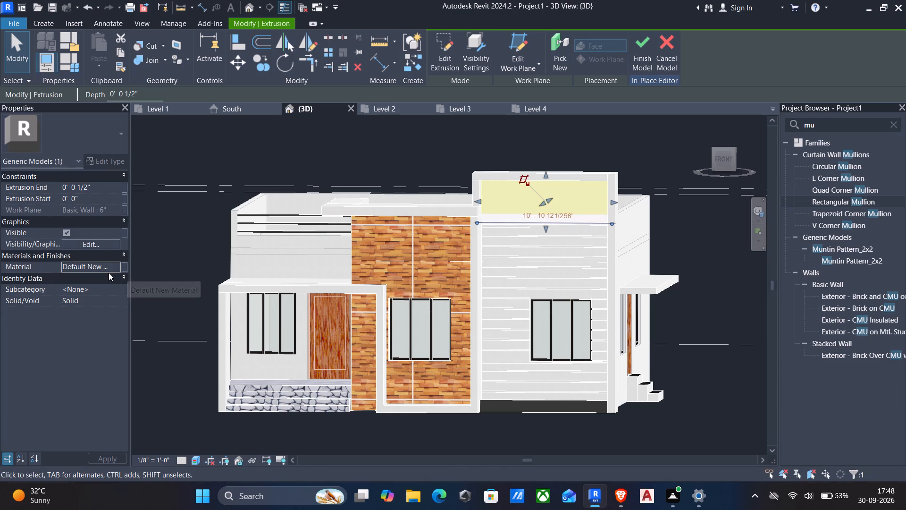
{"action": "left_click", "coordinate": [110, 268]}
{"action": "left_click", "coordinate": [115, 267]}
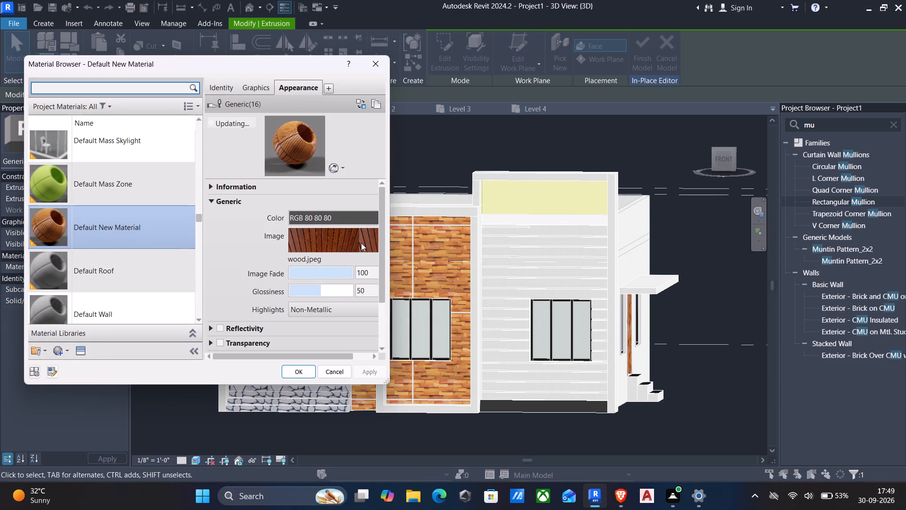
{"action": "left_click", "coordinate": [361, 242]}
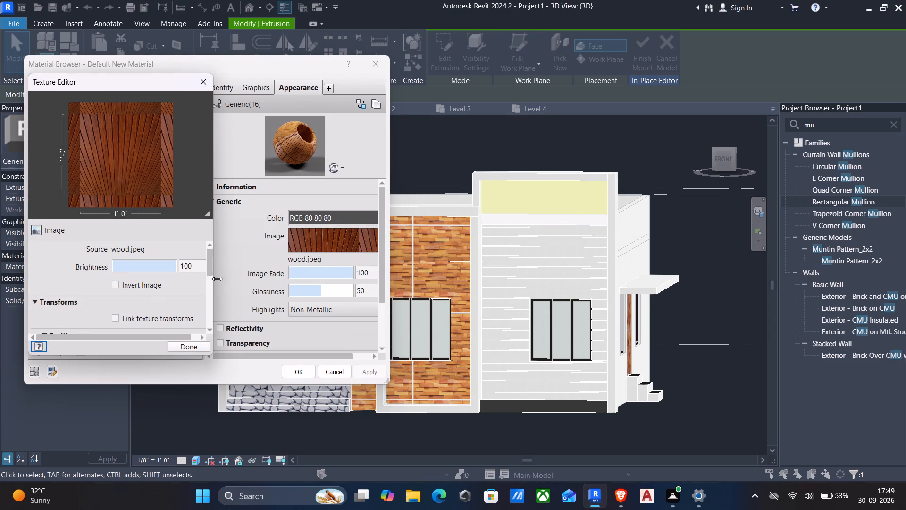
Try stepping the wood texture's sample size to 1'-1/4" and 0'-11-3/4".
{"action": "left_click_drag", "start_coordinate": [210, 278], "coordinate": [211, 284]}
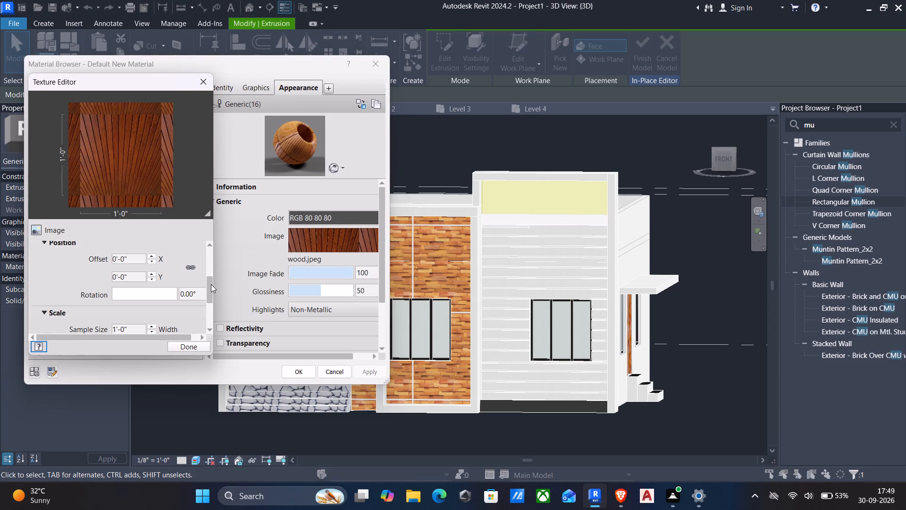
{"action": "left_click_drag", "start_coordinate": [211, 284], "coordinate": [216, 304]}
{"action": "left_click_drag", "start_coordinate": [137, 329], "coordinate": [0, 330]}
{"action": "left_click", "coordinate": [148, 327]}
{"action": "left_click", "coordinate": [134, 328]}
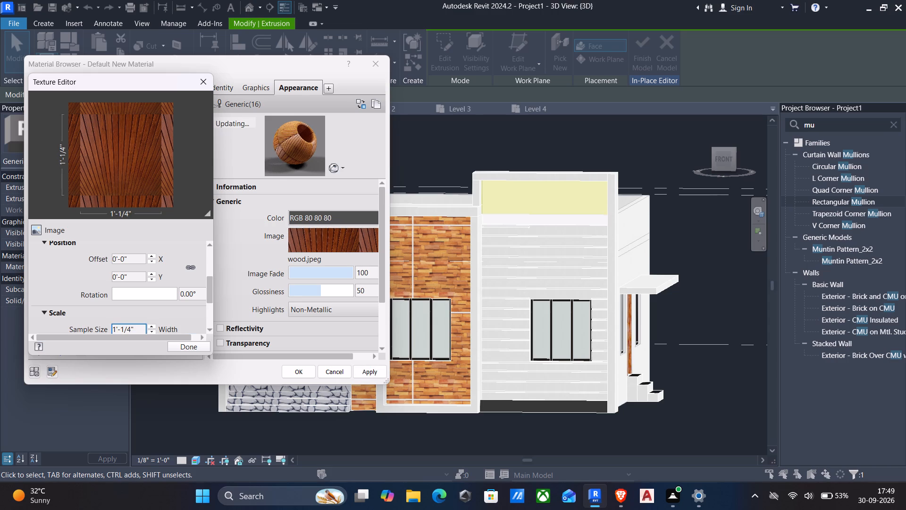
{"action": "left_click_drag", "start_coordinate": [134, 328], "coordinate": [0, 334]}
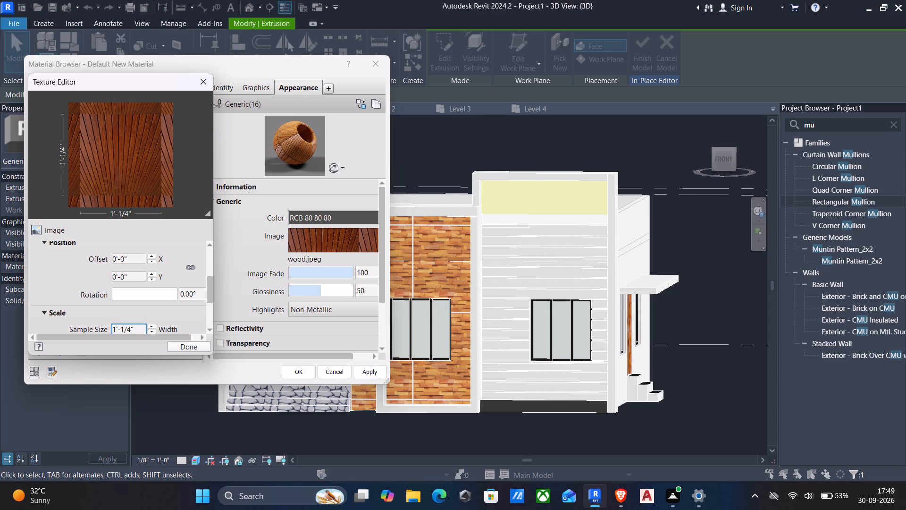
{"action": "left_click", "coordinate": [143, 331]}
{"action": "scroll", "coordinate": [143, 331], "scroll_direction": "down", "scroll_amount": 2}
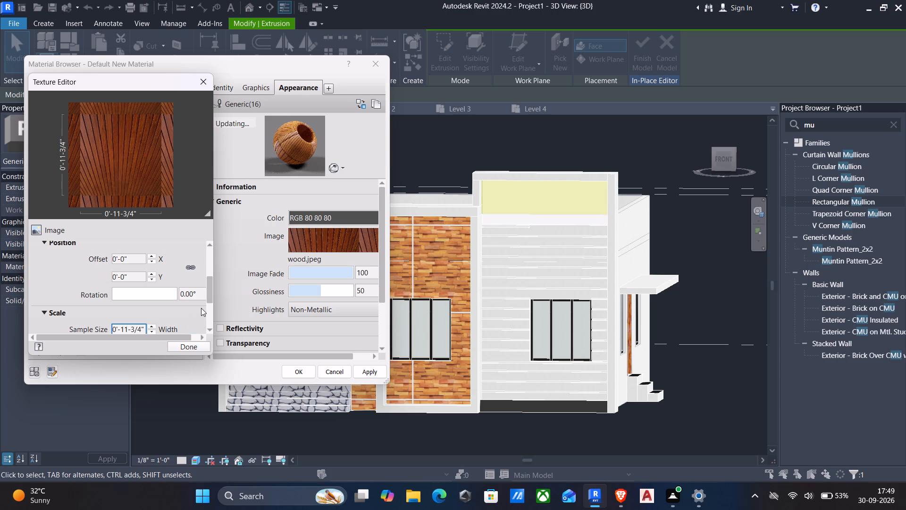
Set the wood texture's sample width to 1" and apply the change to the upper front panel's material.
{"action": "left_click_drag", "start_coordinate": [207, 304], "coordinate": [208, 316]}
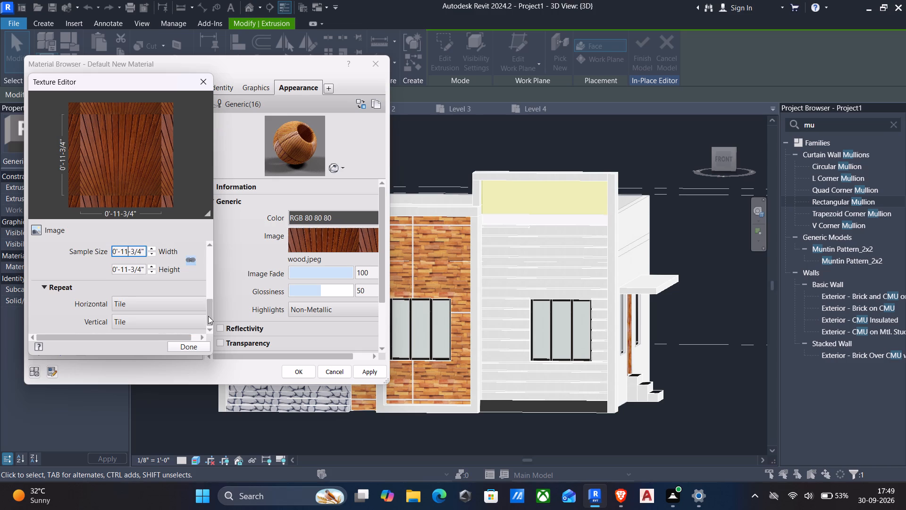
{"action": "left_click_drag", "start_coordinate": [208, 316], "coordinate": [209, 319]}
{"action": "left_click", "coordinate": [139, 251]}
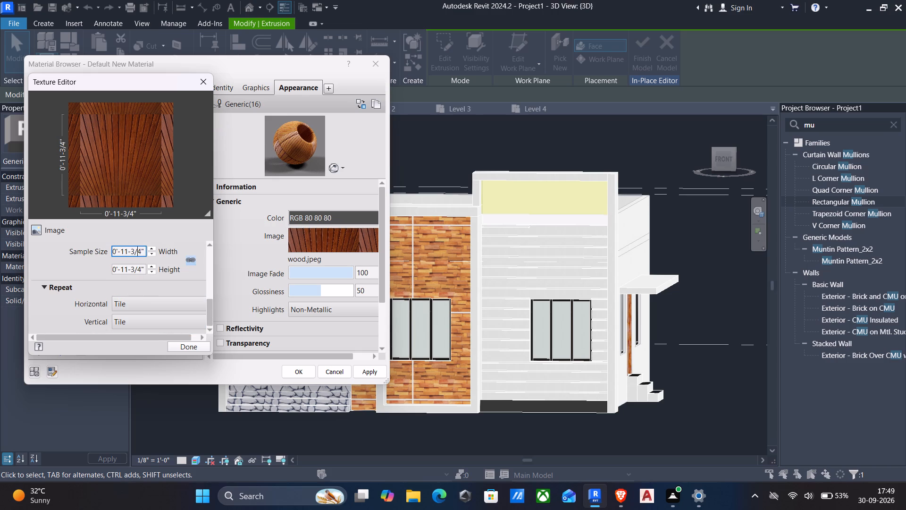
{"action": "left_click", "coordinate": [142, 246]}
{"action": "key", "text": "Right"}
{"action": "key", "text": "Right"}
{"action": "key", "text": "BackSpace"}
{"action": "key", "text": "BackSpace"}
{"action": "key", "text": "BackSpace"}
{"action": "key", "text": "BackSpace"}
{"action": "key", "text": "BackSpace"}
{"action": "key", "text": "BackSpace"}
{"action": "key", "text": "BackSpace"}
{"action": "key", "text": "BackSpace"}
{"action": "key", "text": "BackSpace"}
{"action": "key", "text": "BackSpace"}
{"action": "key", "text": "BackSpace"}
{"action": "key", "text": "BackSpace"}
{"action": "key", "text": "BackSpace"}
{"action": "key", "text": "BackSpace"}
{"action": "key", "text": "BackSpace"}
{"action": "key", "text": "BackSpace"}
{"action": "key", "text": "BackSpace"}
{"action": "key", "text": "BackSpace"}
{"action": "key", "text": "BackSpace"}
{"action": "key", "text": "BackSpace"}
{"action": "type", "text": "1\""}
{"action": "key", "text": "Return"}
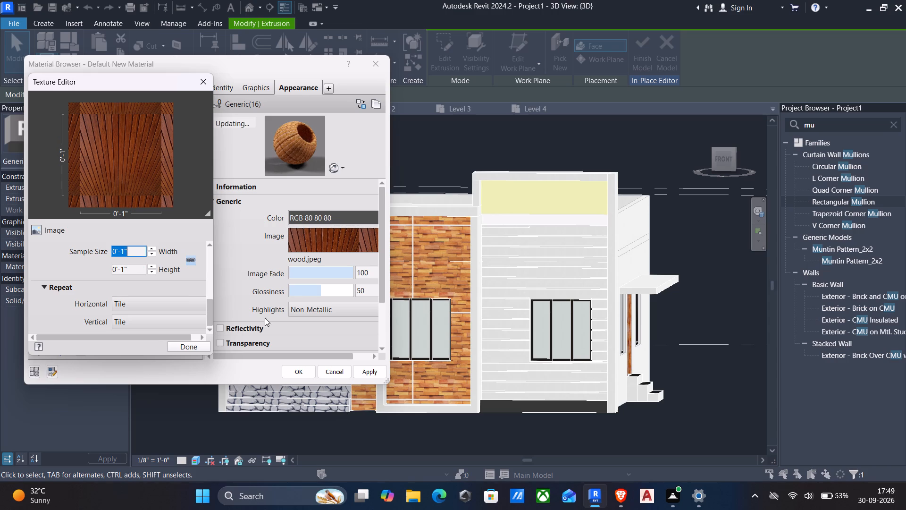
{"action": "left_click", "coordinate": [185, 341]}
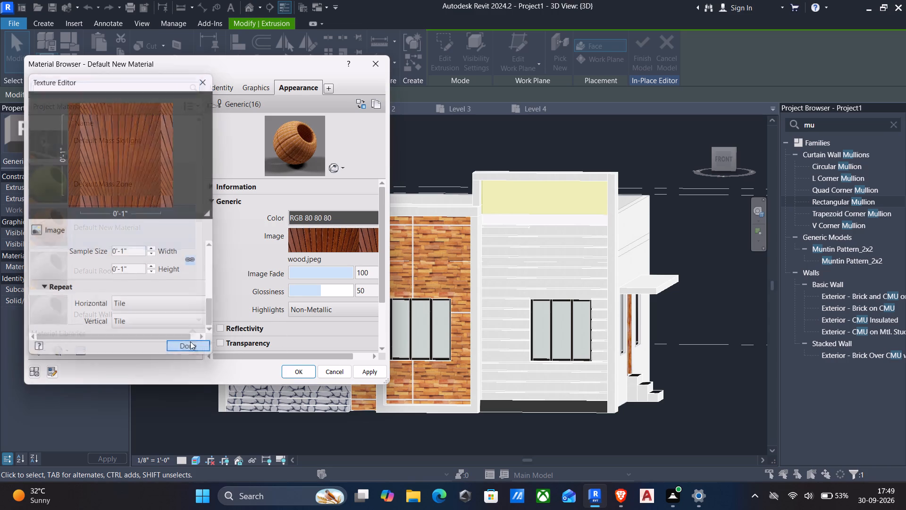
{"action": "left_click", "coordinate": [380, 371]}
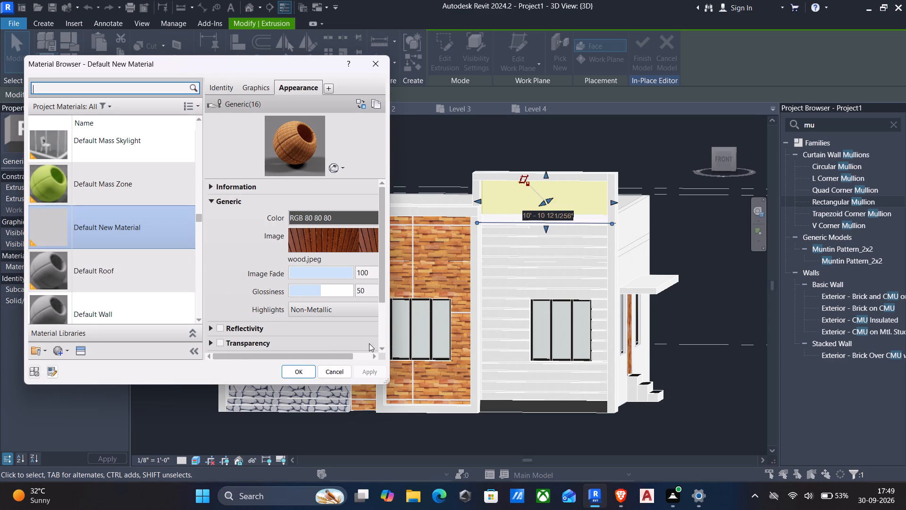
{"action": "left_click", "coordinate": [307, 368]}
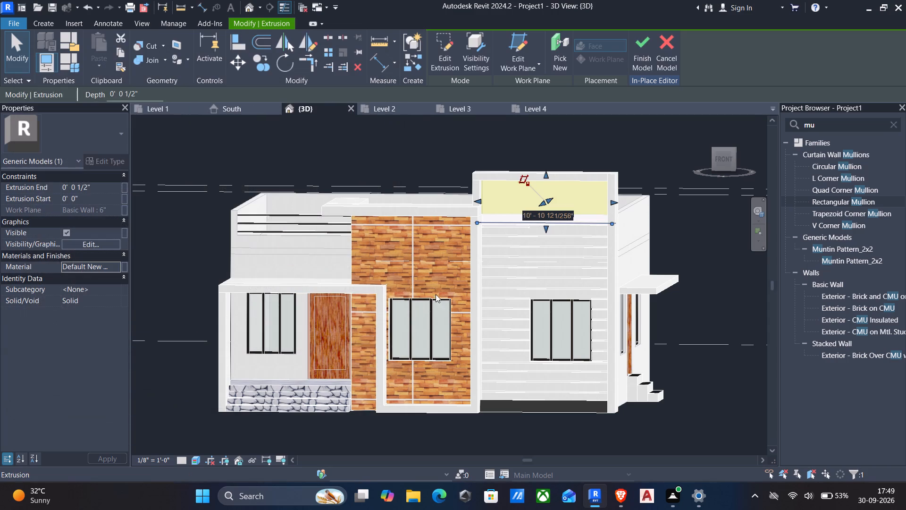
{"action": "key", "text": "Escape"}
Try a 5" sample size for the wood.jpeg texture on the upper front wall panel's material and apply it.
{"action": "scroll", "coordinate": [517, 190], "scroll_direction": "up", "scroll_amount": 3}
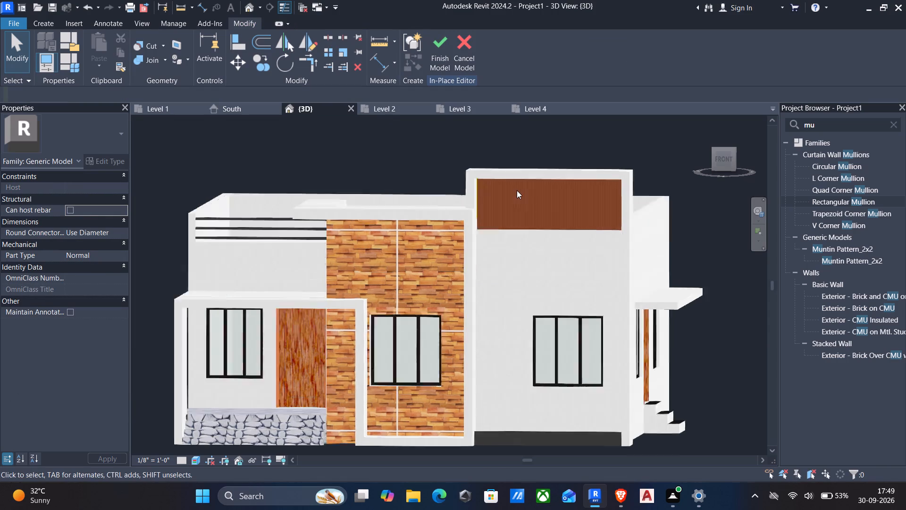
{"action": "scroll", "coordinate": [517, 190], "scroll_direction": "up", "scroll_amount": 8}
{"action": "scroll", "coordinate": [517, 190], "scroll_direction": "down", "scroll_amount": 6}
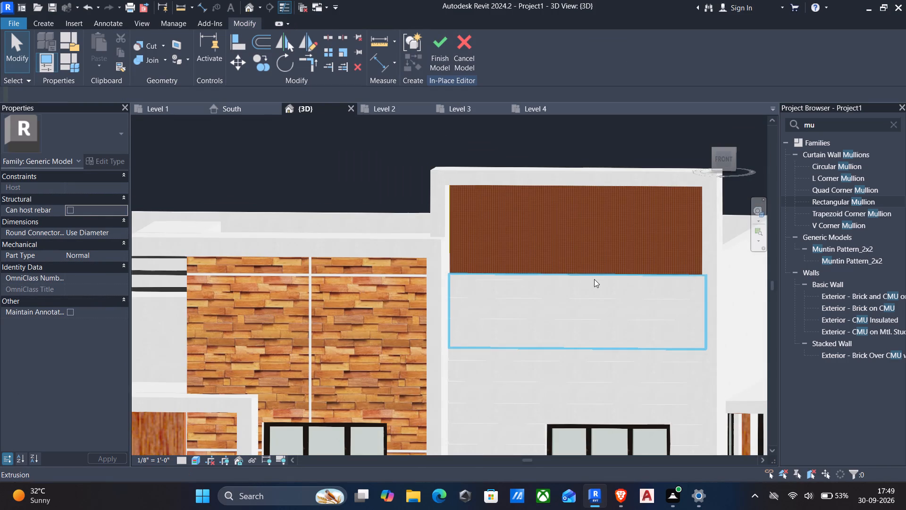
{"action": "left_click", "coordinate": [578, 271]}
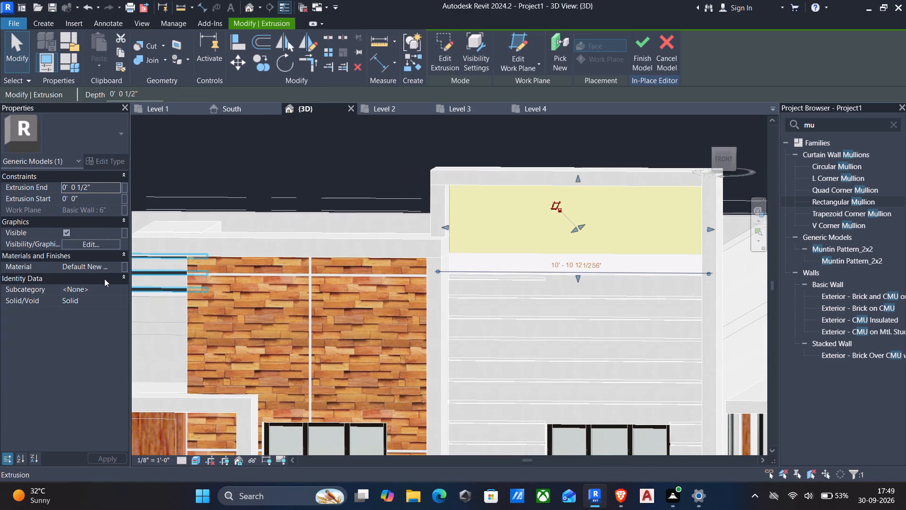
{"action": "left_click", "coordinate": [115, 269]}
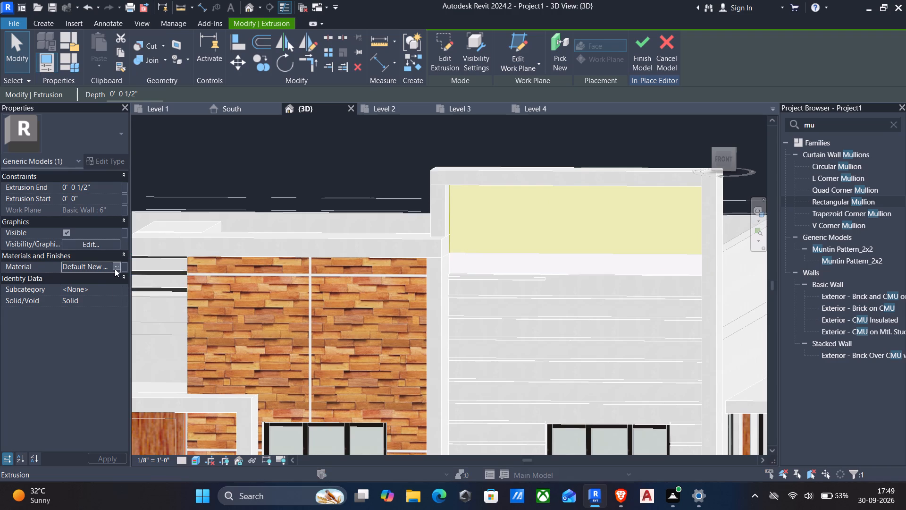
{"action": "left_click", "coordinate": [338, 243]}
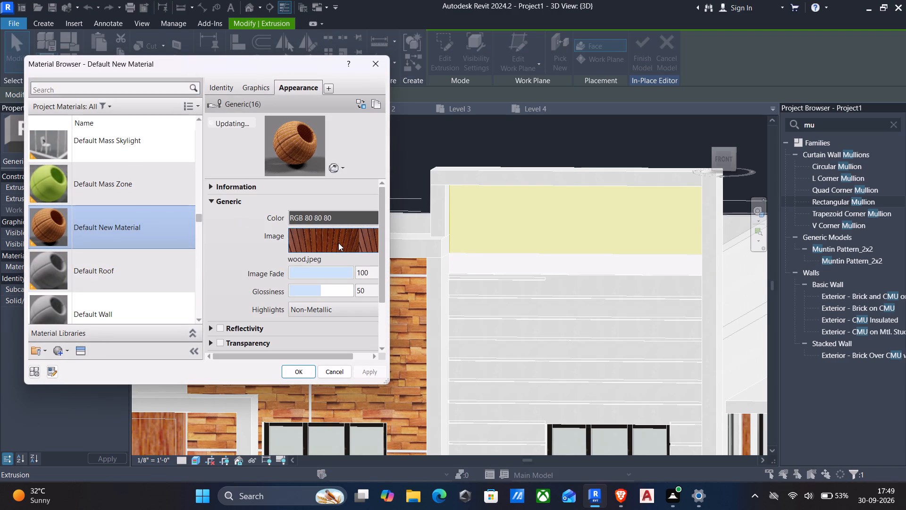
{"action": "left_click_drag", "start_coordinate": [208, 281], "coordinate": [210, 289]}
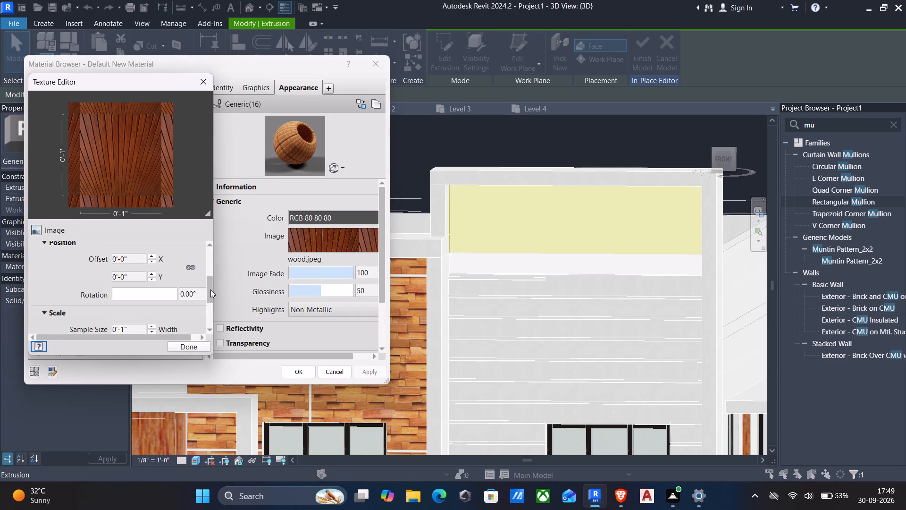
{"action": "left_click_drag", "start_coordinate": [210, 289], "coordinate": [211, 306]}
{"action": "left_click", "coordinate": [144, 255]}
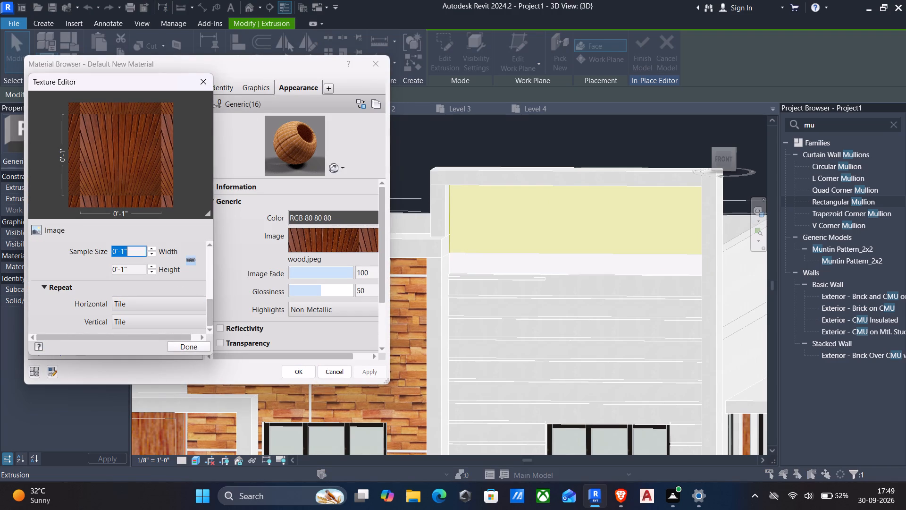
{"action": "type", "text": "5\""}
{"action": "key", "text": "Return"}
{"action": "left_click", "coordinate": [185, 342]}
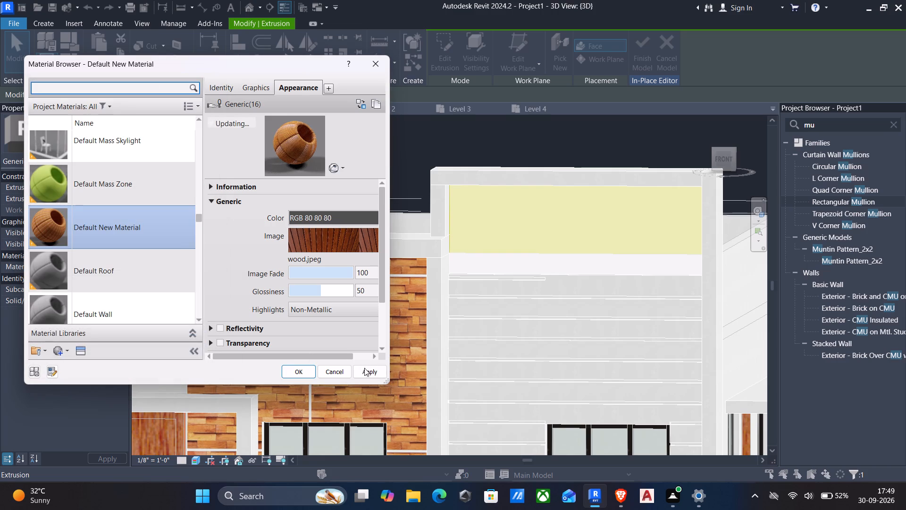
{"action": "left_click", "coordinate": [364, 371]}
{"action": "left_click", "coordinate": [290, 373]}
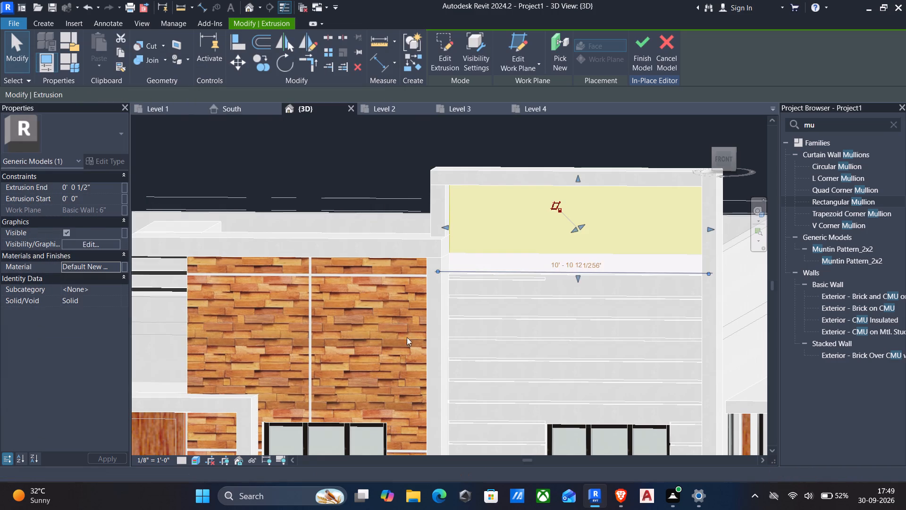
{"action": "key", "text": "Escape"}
Examine the wood texture's scale and repetition on the upper front wall panel, up close and against the whole facade.
{"action": "scroll", "coordinate": [476, 193], "scroll_direction": "down", "scroll_amount": 4}
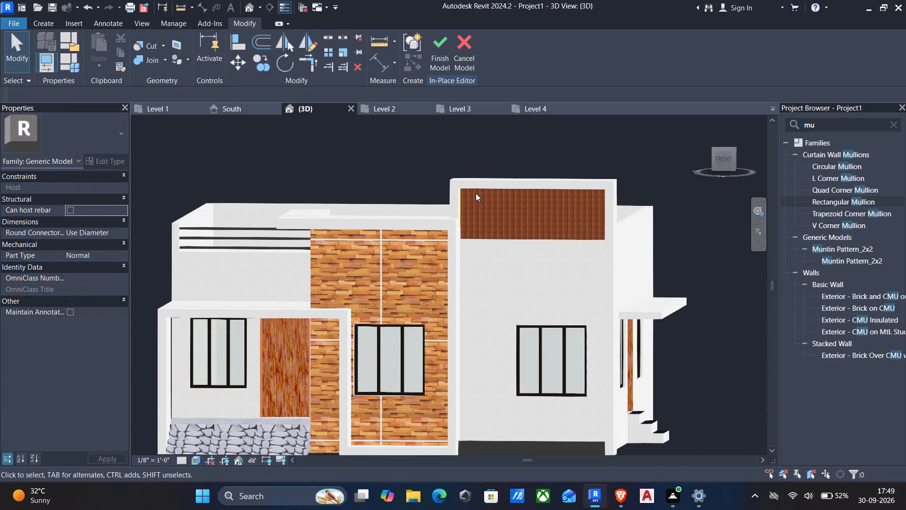
{"action": "scroll", "coordinate": [539, 214], "scroll_direction": "up", "scroll_amount": 4}
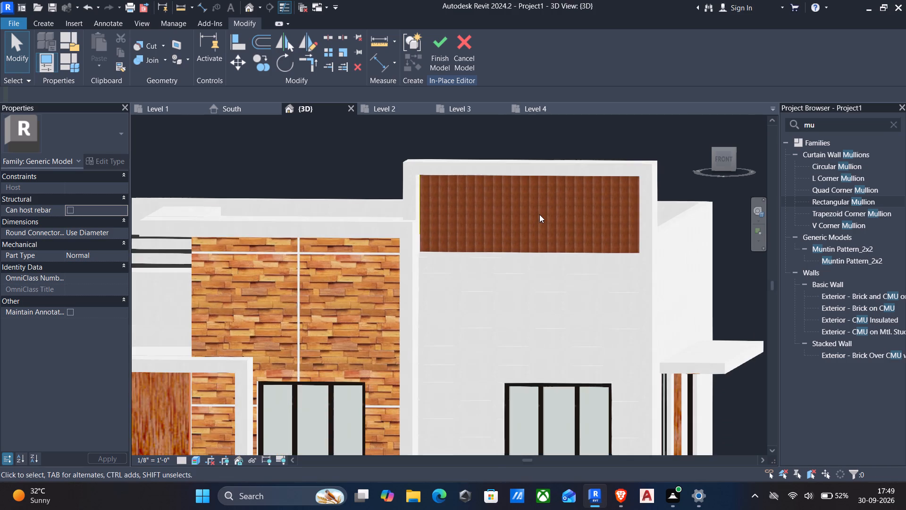
{"action": "scroll", "coordinate": [539, 214], "scroll_direction": "up", "scroll_amount": 18}
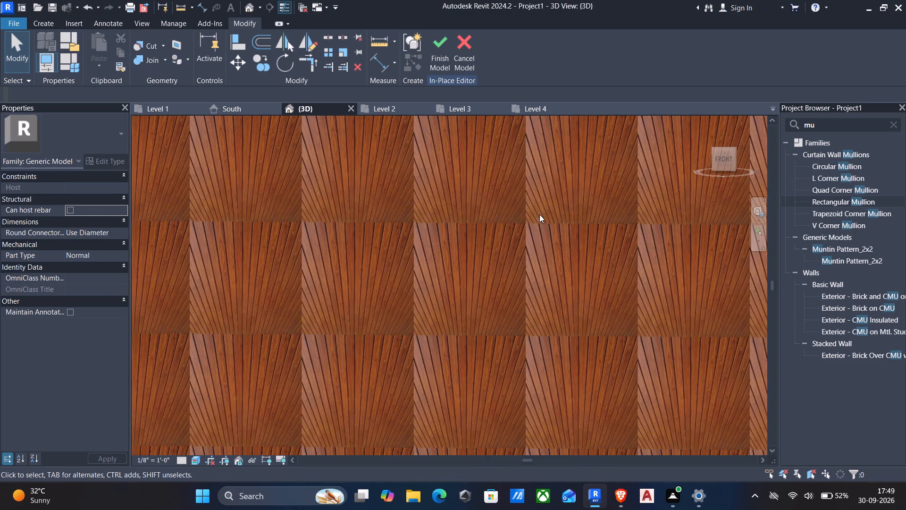
{"action": "scroll", "coordinate": [539, 214], "scroll_direction": "up", "scroll_amount": 6}
{"action": "scroll", "coordinate": [539, 214], "scroll_direction": "down", "scroll_amount": 6}
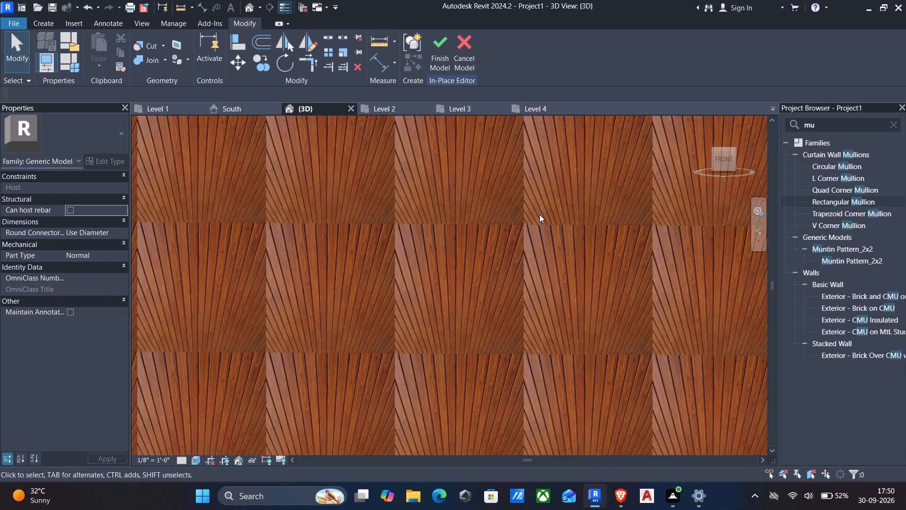
{"action": "scroll", "coordinate": [539, 214], "scroll_direction": "down", "scroll_amount": 18}
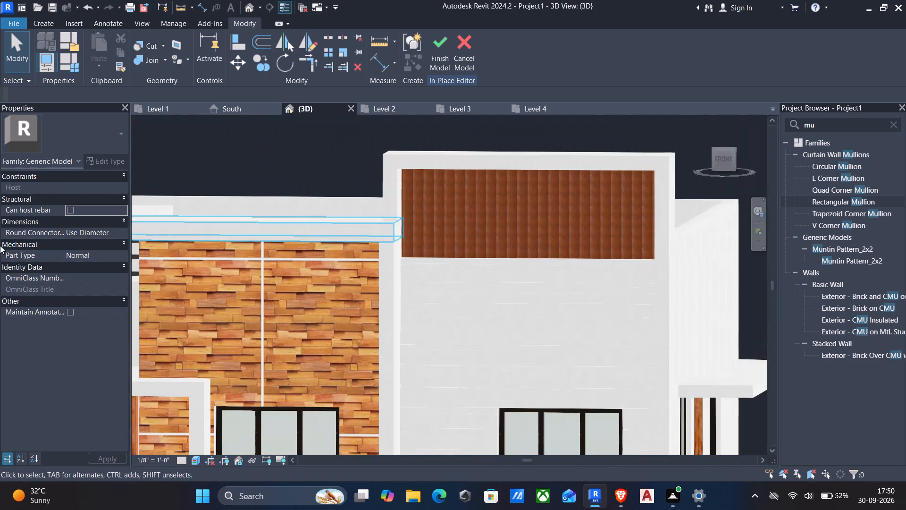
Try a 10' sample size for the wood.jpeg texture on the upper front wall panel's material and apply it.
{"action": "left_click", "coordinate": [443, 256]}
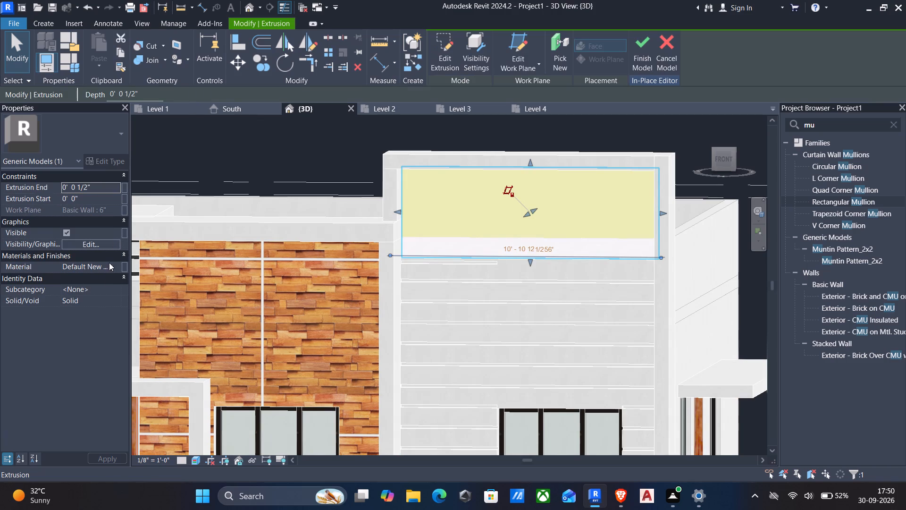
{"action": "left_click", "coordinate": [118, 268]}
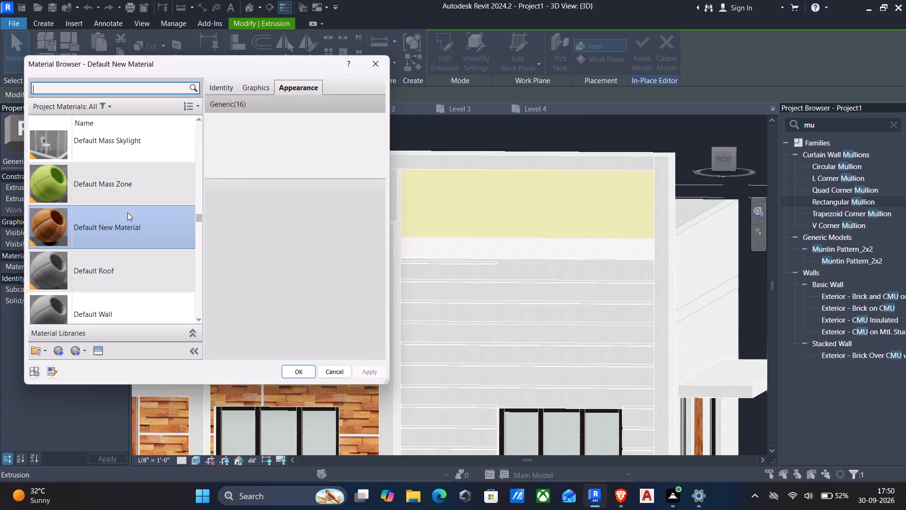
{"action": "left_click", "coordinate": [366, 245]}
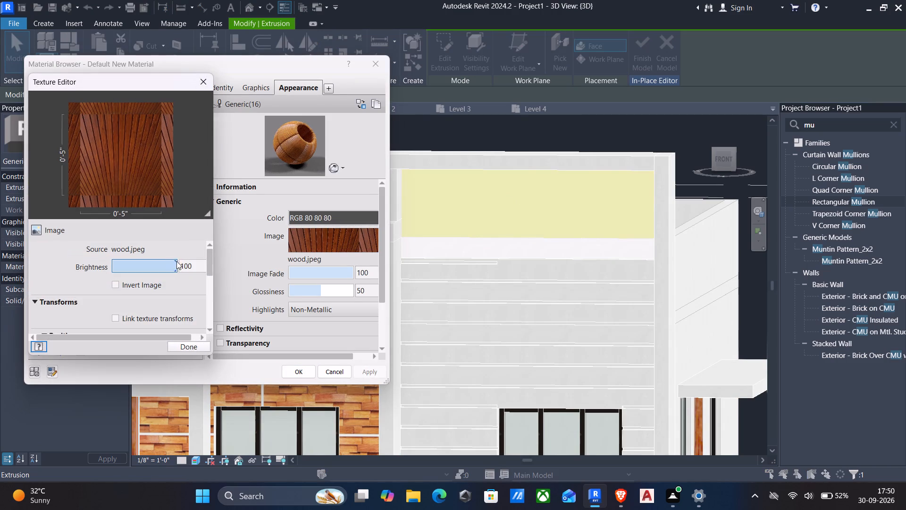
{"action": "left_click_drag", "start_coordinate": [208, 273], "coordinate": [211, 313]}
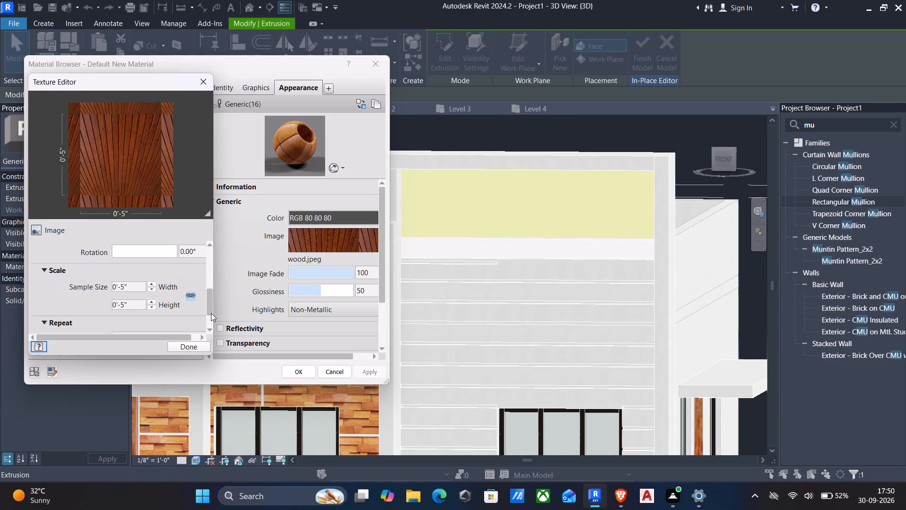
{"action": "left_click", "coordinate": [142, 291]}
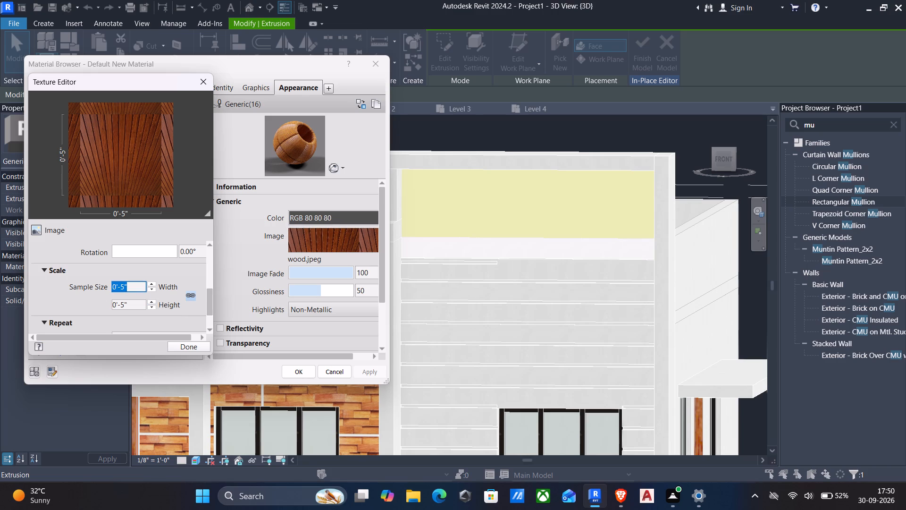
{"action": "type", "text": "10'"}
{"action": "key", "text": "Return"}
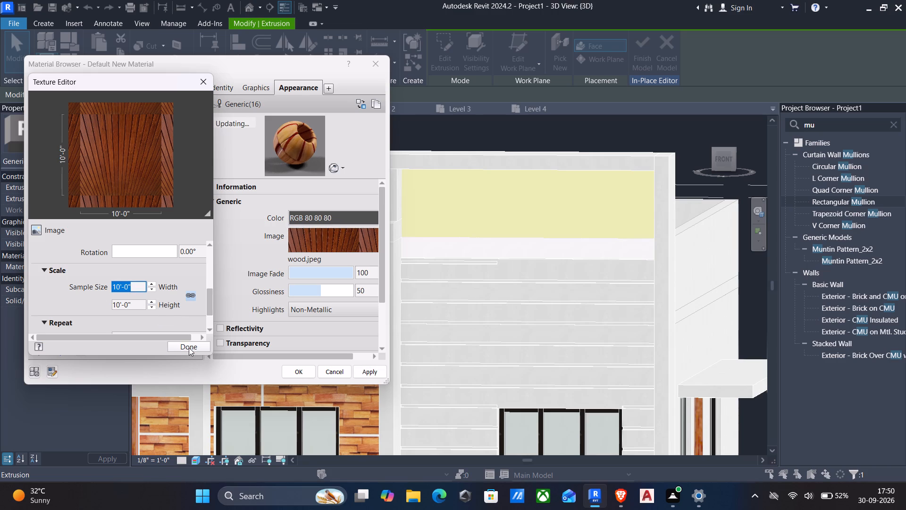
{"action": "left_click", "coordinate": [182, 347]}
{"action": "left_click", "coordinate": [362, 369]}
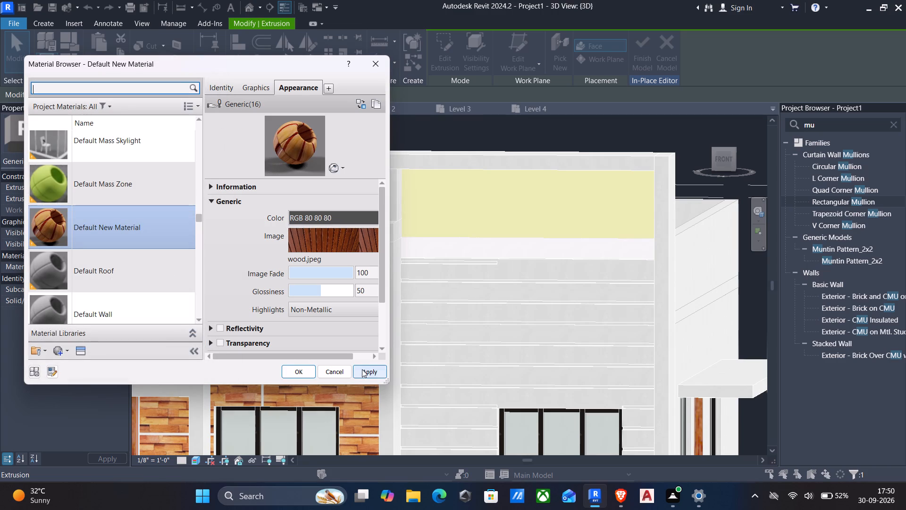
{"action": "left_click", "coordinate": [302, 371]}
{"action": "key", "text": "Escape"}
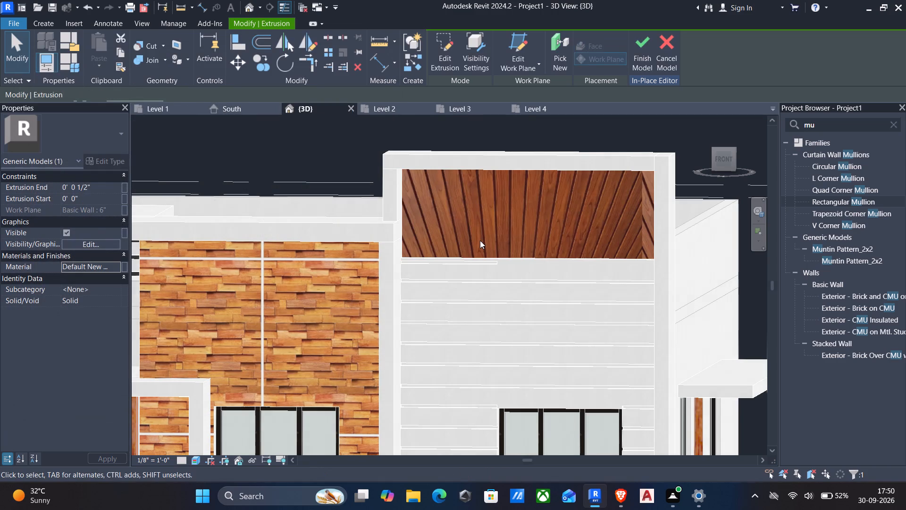
Set the wood.jpeg texture's sample size to 2' in the upper front wall panel's material and apply the change.
{"action": "scroll", "coordinate": [482, 216], "scroll_direction": "down", "scroll_amount": 4}
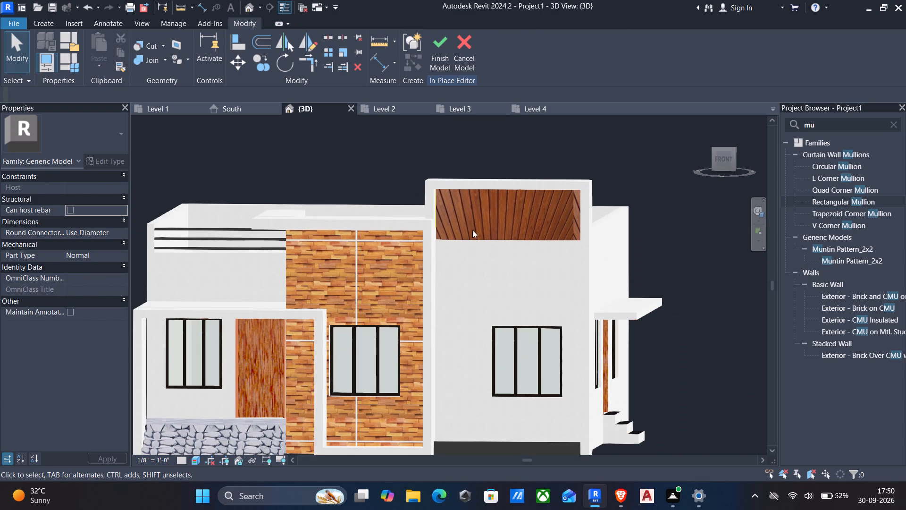
{"action": "left_click", "coordinate": [465, 238]}
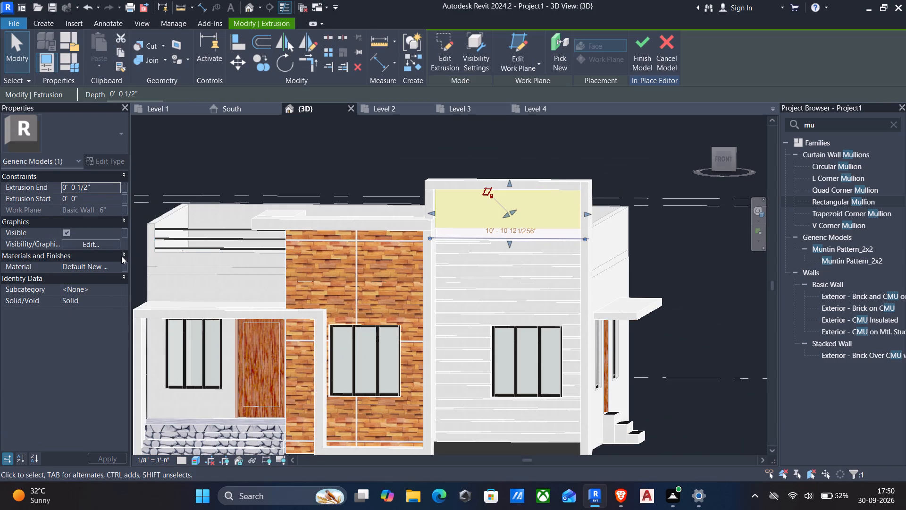
{"action": "left_click", "coordinate": [118, 264]}
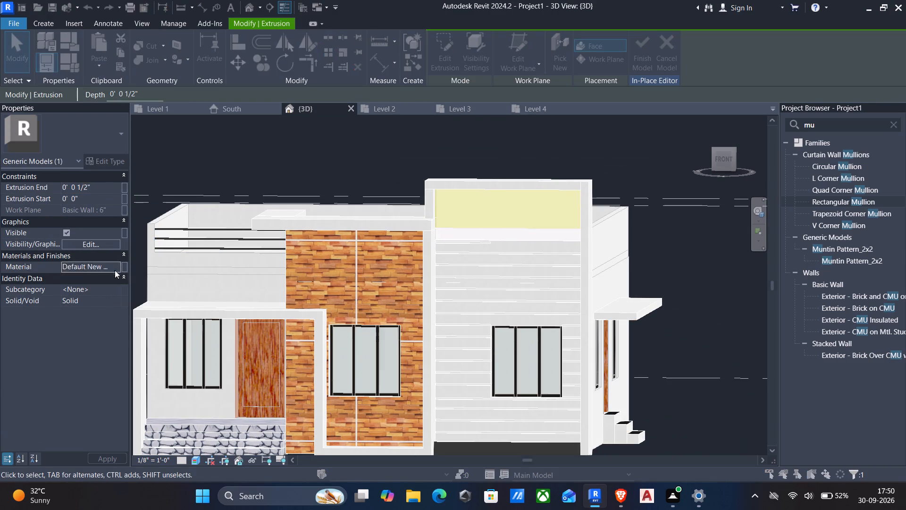
{"action": "left_click", "coordinate": [322, 243]}
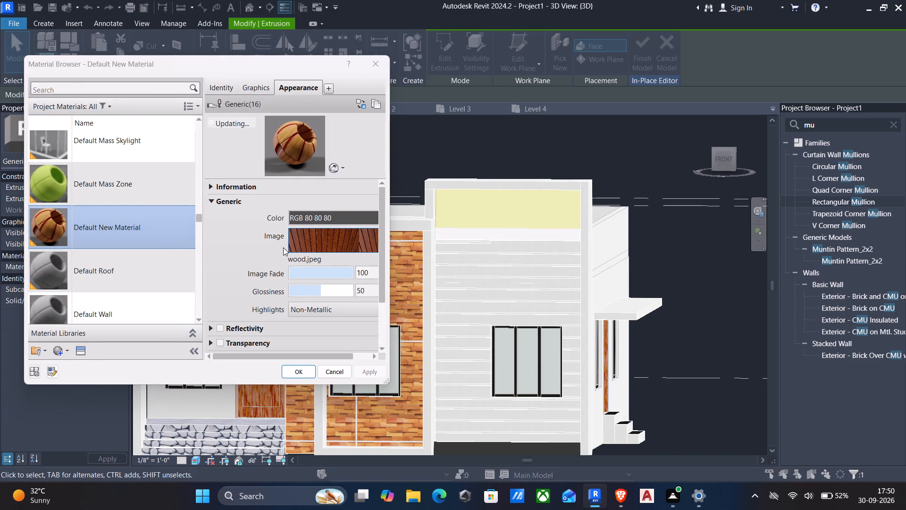
{"action": "left_click_drag", "start_coordinate": [210, 277], "coordinate": [211, 296]}
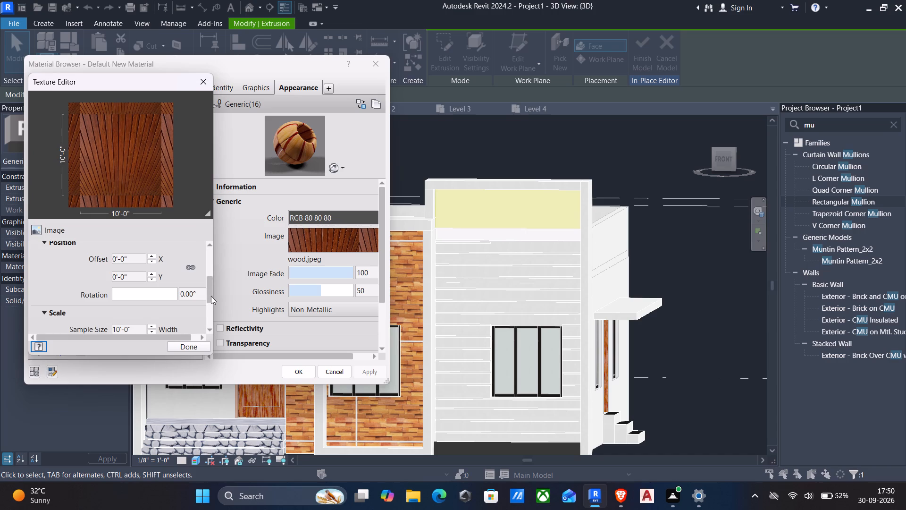
{"action": "left_click_drag", "start_coordinate": [211, 296], "coordinate": [209, 296]}
{"action": "left_click_drag", "start_coordinate": [138, 331], "coordinate": [152, 332]}
{"action": "key", "text": "2"}
{"action": "key", "text": "apostrophe"}
{"action": "key", "text": "Return"}
{"action": "left_click", "coordinate": [175, 346]}
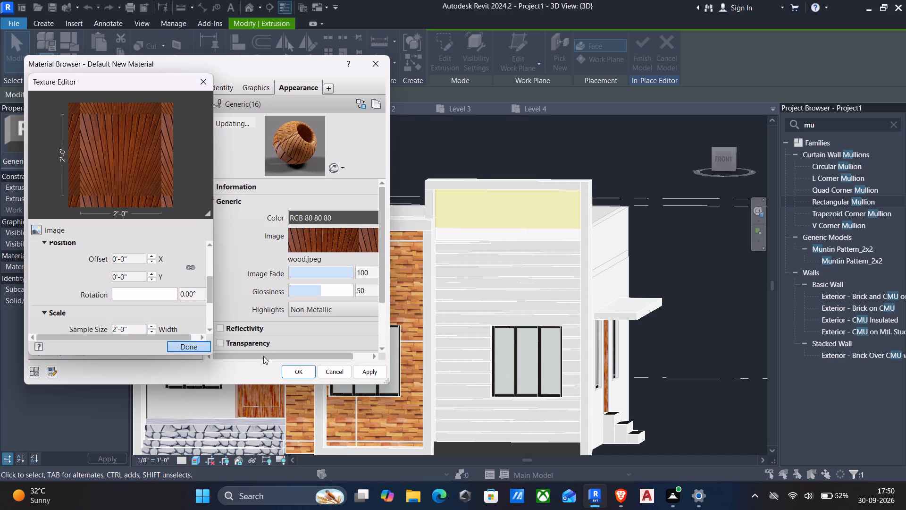
{"action": "left_click", "coordinate": [366, 369]}
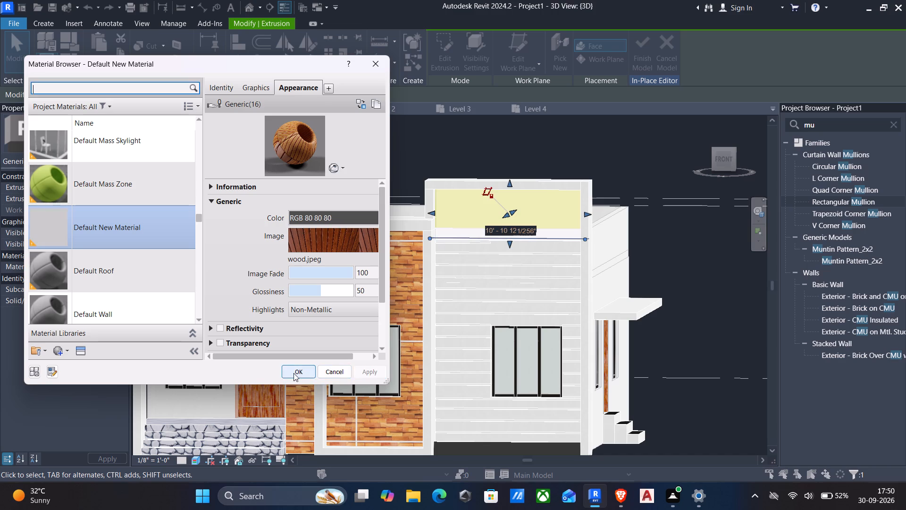
{"action": "left_click", "coordinate": [294, 373]}
{"action": "key", "text": "Escape"}
Examine the wood texture's tiling on the upper front wall panel, up close and against the whole facade.
{"action": "scroll", "coordinate": [492, 242], "scroll_direction": "up", "scroll_amount": 5}
{"action": "scroll", "coordinate": [443, 176], "scroll_direction": "up", "scroll_amount": 5}
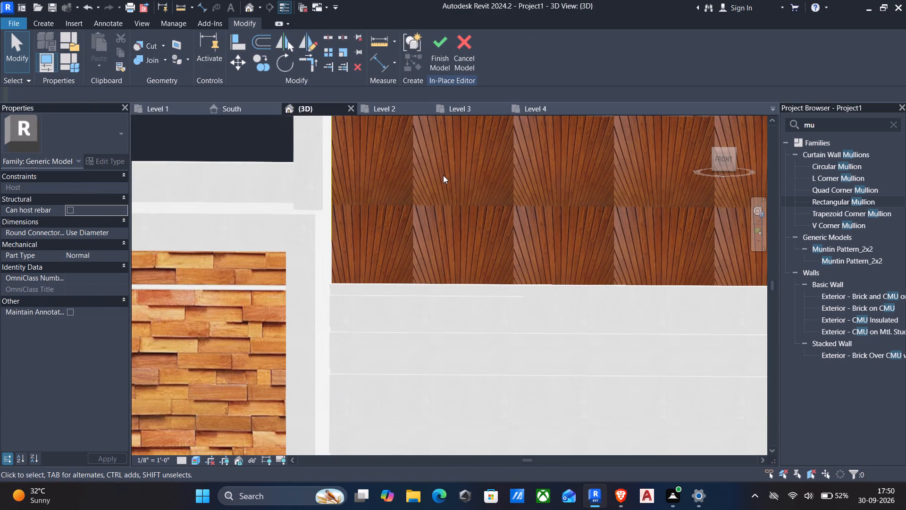
{"action": "scroll", "coordinate": [443, 175], "scroll_direction": "up", "scroll_amount": 4}
{"action": "scroll", "coordinate": [443, 177], "scroll_direction": "down", "scroll_amount": 16}
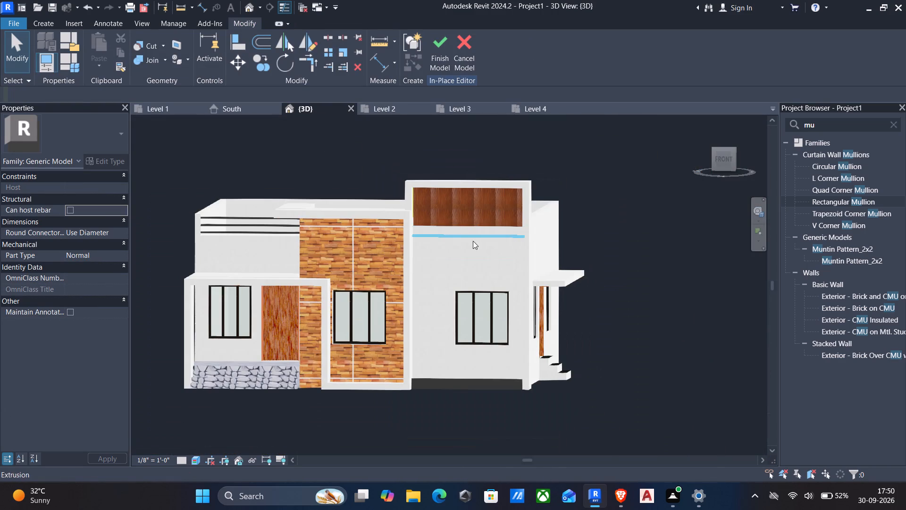
{"action": "middle_click_drag", "start_coordinate": [473, 241], "coordinate": [453, 246]}
{"action": "scroll", "coordinate": [453, 246], "scroll_direction": "down", "scroll_amount": 2}
{"action": "scroll", "coordinate": [436, 223], "scroll_direction": "up", "scroll_amount": 4}
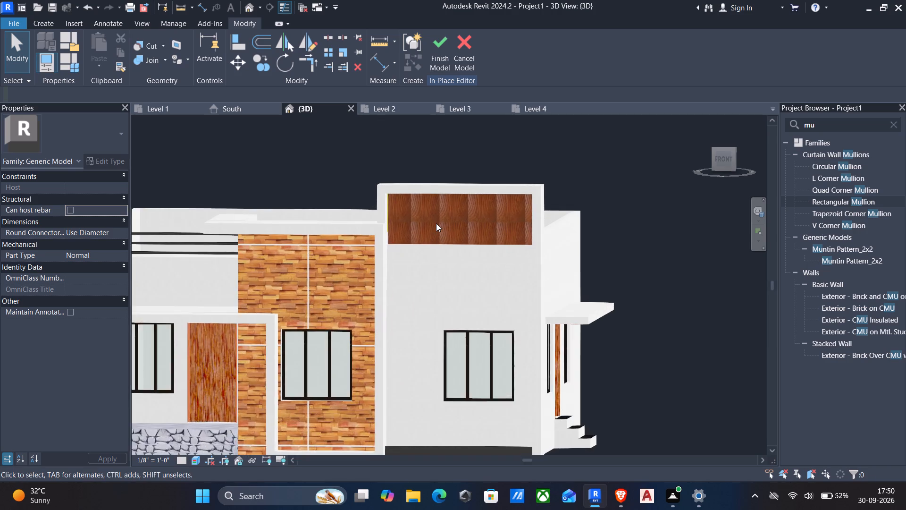
{"action": "scroll", "coordinate": [436, 223], "scroll_direction": "up", "scroll_amount": 5}
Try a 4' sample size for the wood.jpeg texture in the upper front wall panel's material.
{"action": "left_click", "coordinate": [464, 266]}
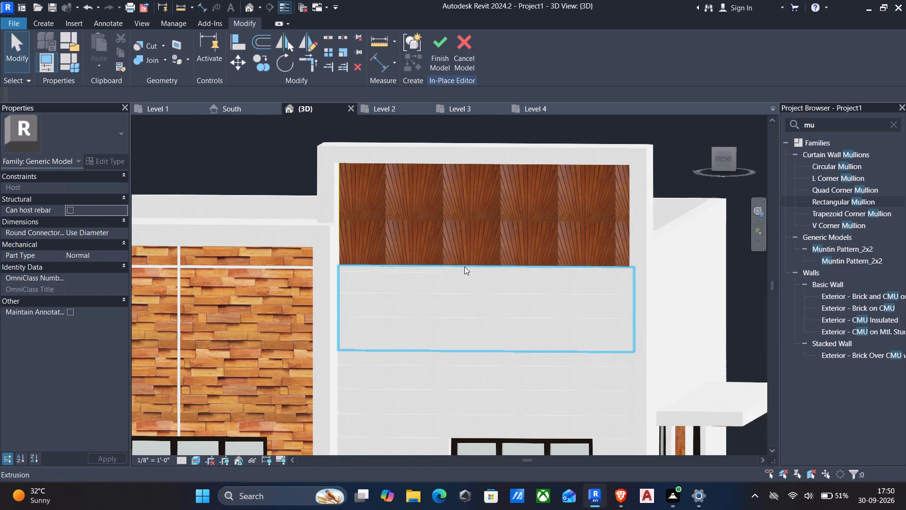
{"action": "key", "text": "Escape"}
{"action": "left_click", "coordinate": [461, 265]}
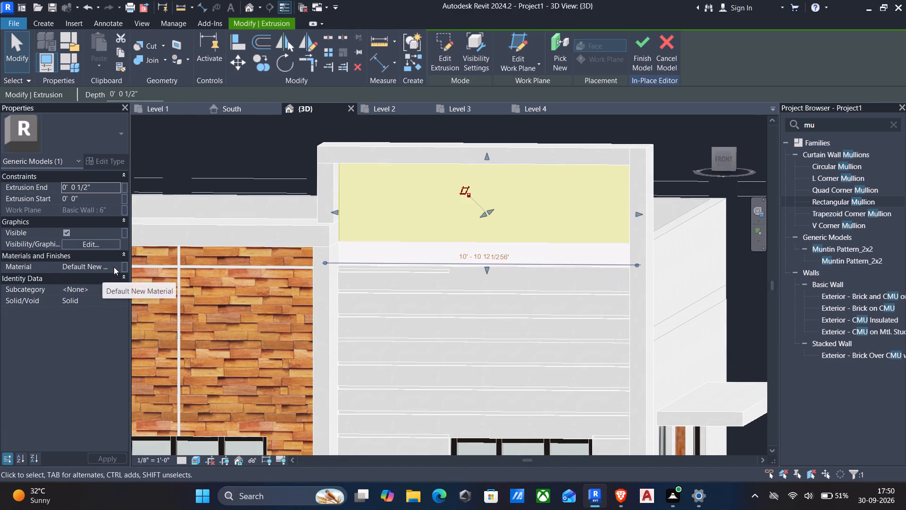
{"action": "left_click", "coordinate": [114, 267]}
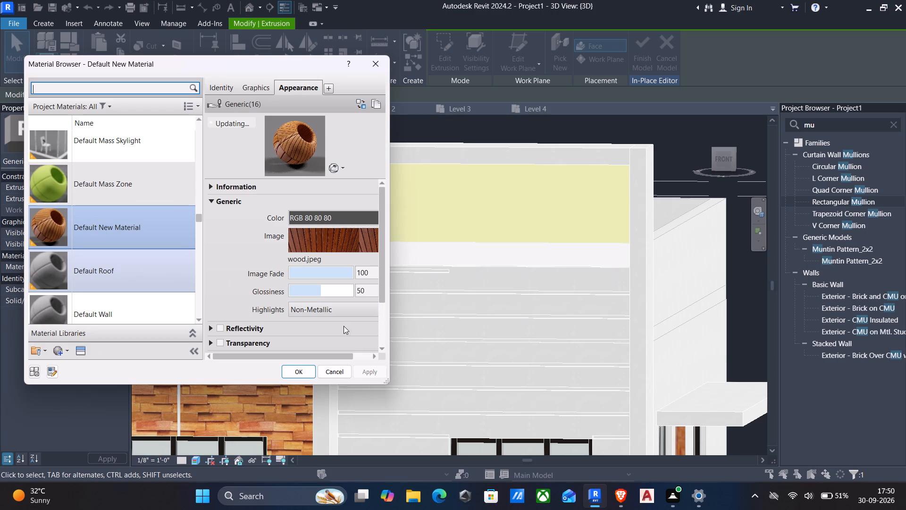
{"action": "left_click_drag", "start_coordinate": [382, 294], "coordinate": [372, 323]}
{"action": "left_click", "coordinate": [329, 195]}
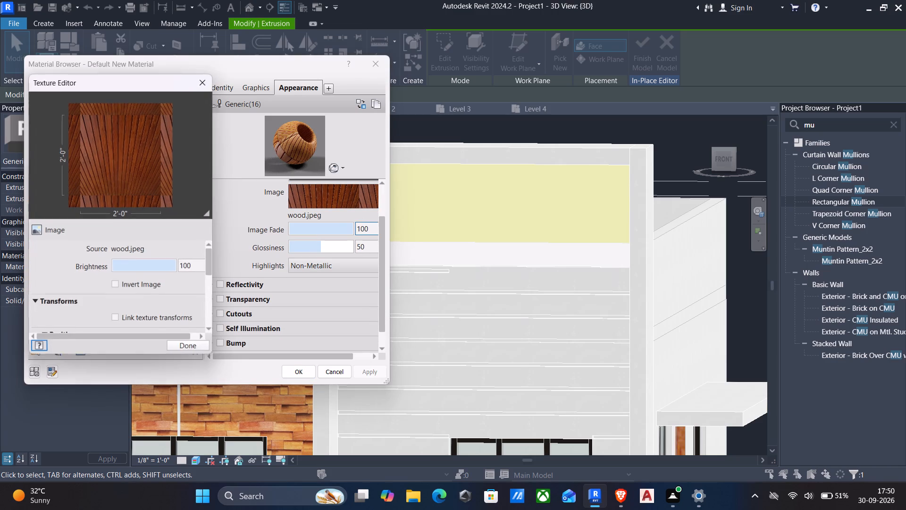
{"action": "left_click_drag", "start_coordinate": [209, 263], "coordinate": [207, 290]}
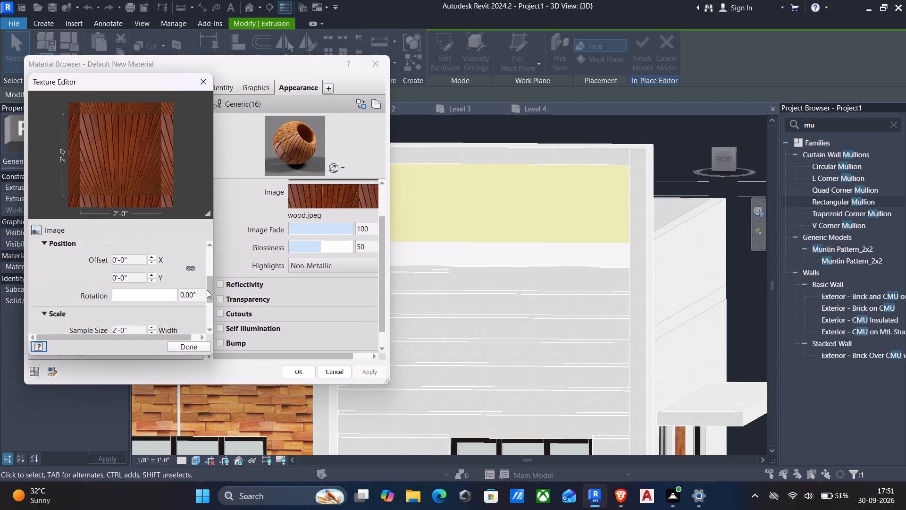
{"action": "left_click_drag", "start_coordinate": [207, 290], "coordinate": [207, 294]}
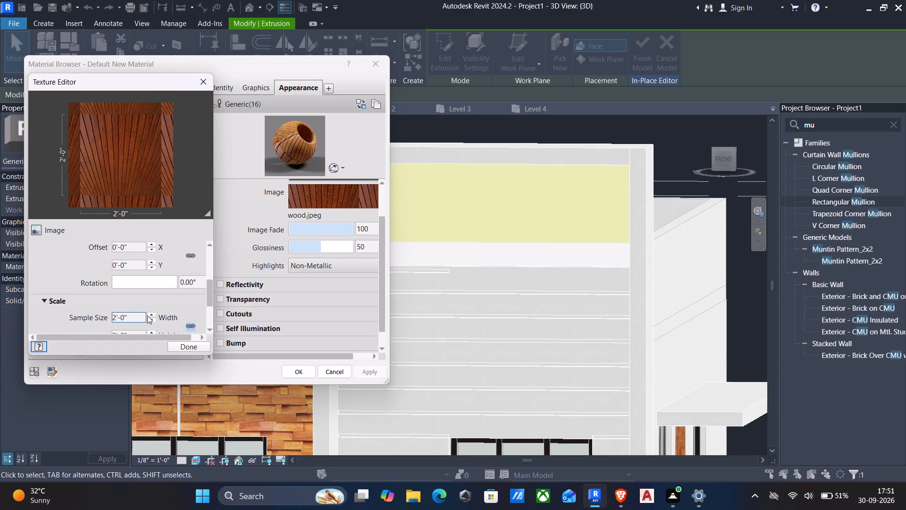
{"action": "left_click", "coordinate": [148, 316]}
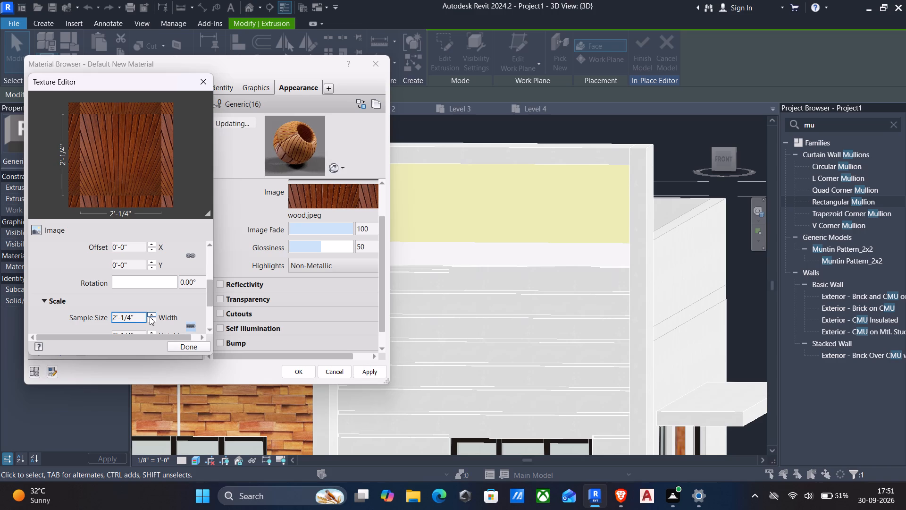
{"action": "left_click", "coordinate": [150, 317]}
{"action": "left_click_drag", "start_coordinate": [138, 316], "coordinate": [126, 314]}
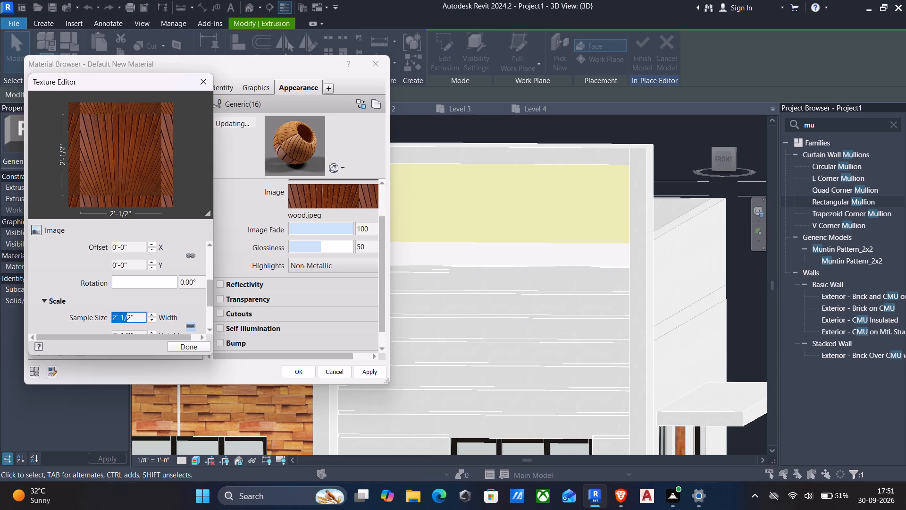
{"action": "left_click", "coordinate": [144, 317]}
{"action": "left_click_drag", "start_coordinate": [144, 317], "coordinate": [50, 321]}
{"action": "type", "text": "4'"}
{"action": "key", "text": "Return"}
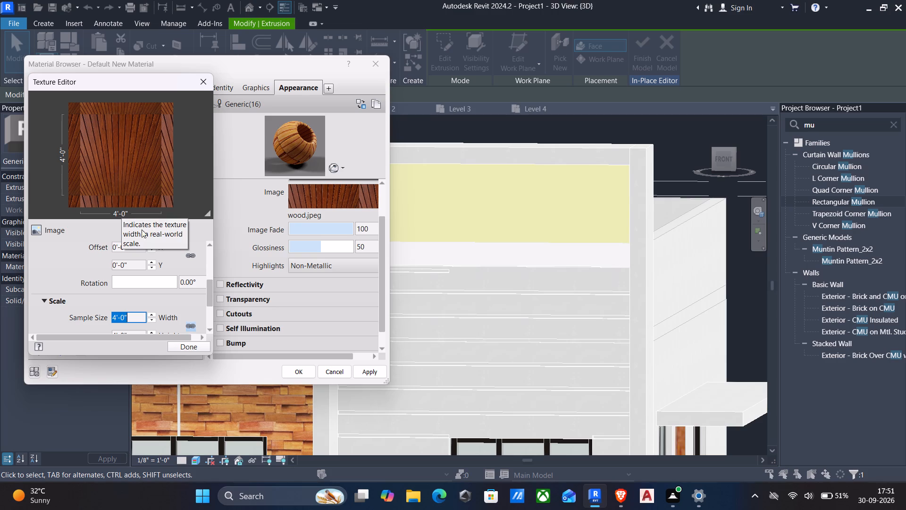
Switch to File Explorer and examine the plank pattern of the wood image in the AUTOCAD PLANS FUJI folder.
{"action": "left_click", "coordinate": [409, 493]}
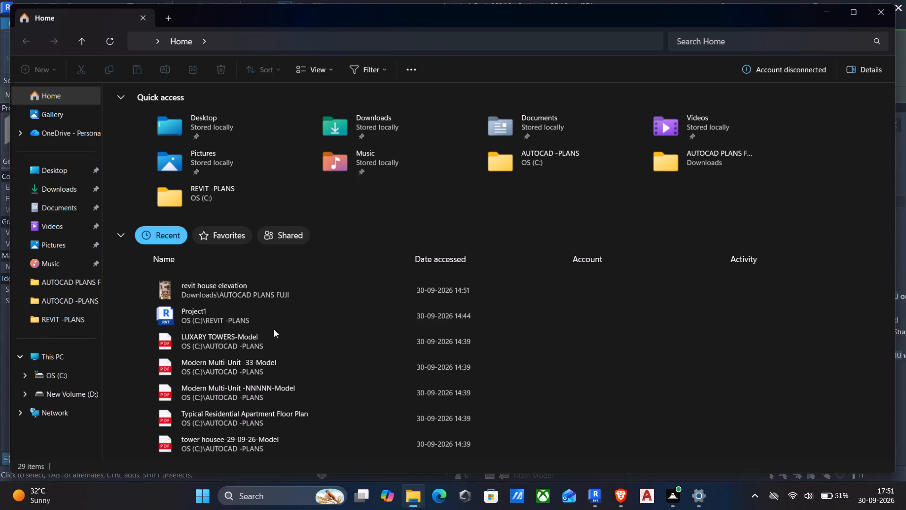
{"action": "scroll", "coordinate": [203, 297], "scroll_direction": "up", "scroll_amount": 4}
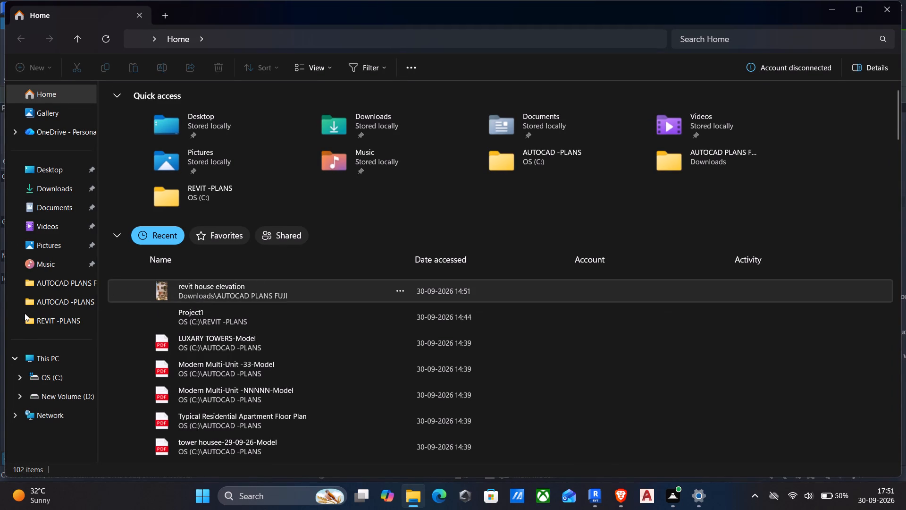
{"action": "double_click", "coordinate": [36, 279]}
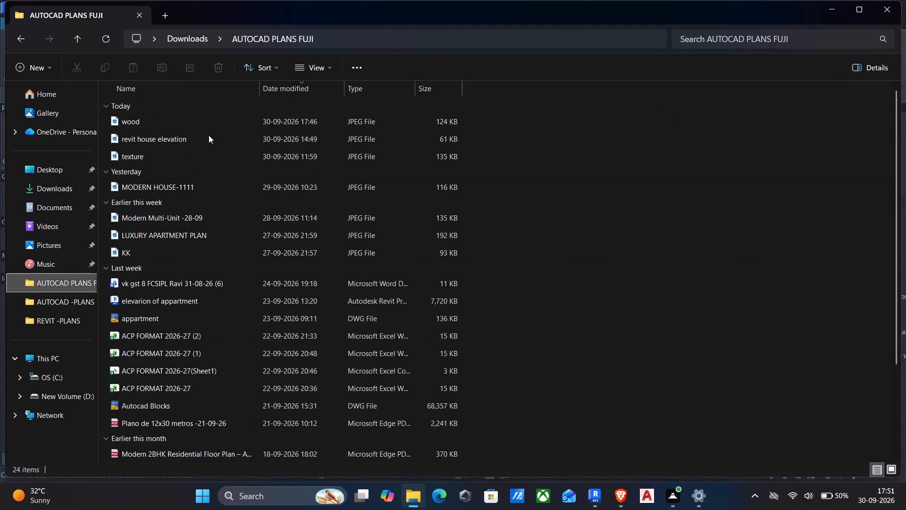
{"action": "left_click", "coordinate": [196, 121]}
{"action": "double_click", "coordinate": [196, 121]}
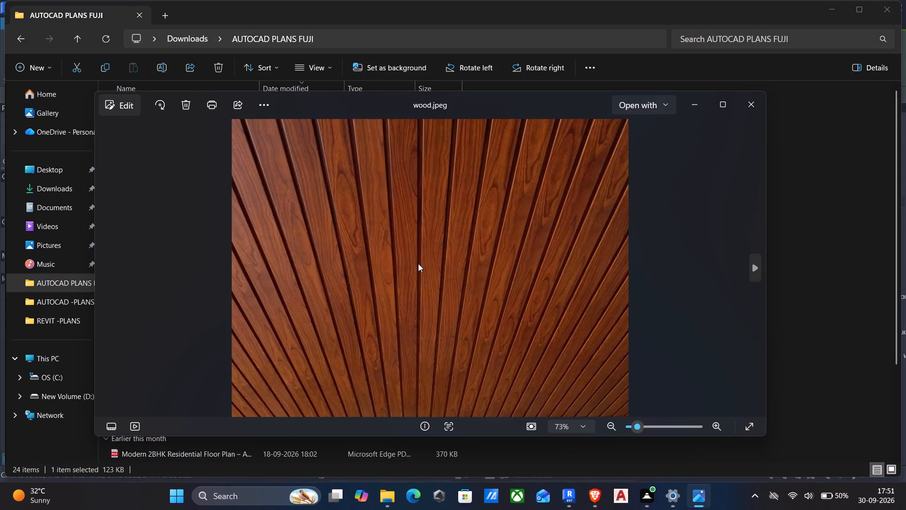
{"action": "scroll", "coordinate": [421, 265], "scroll_direction": "up", "scroll_amount": 5}
{"action": "scroll", "coordinate": [432, 281], "scroll_direction": "down", "scroll_amount": 9}
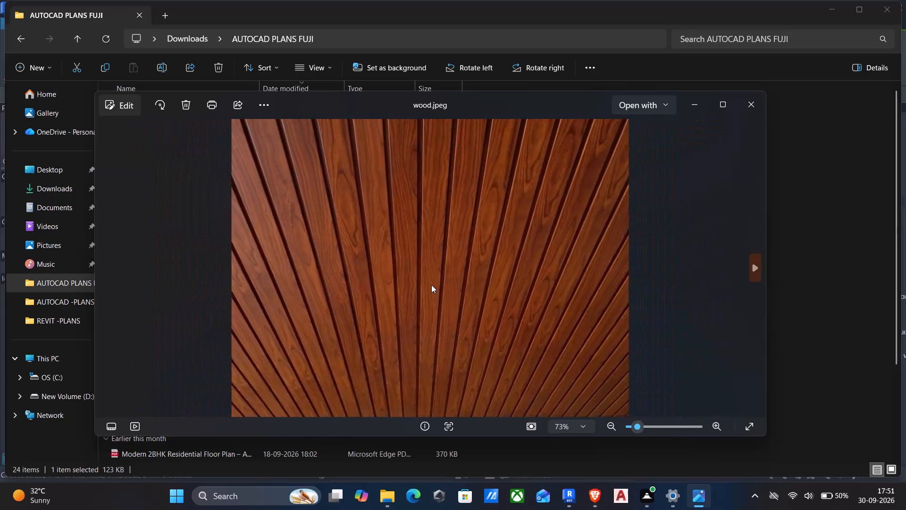
{"action": "scroll", "coordinate": [431, 285], "scroll_direction": "down", "scroll_amount": 3}
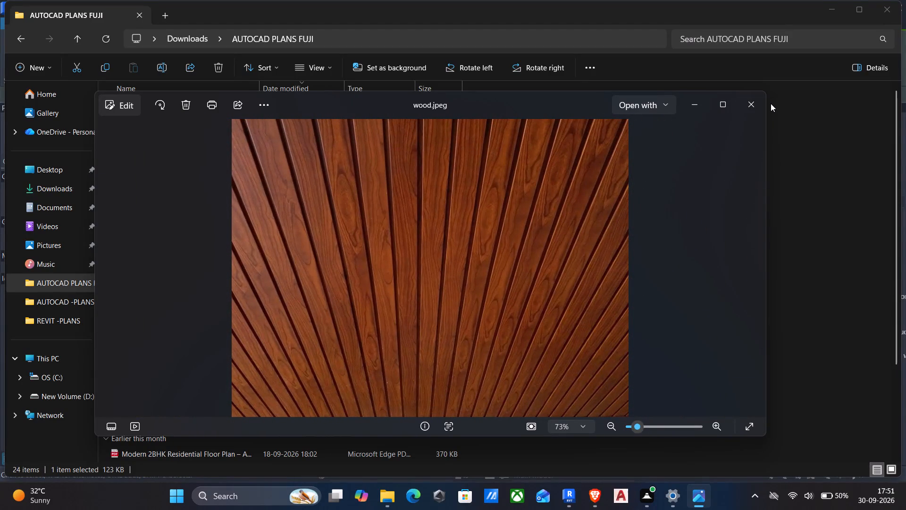
{"action": "left_click", "coordinate": [756, 103]}
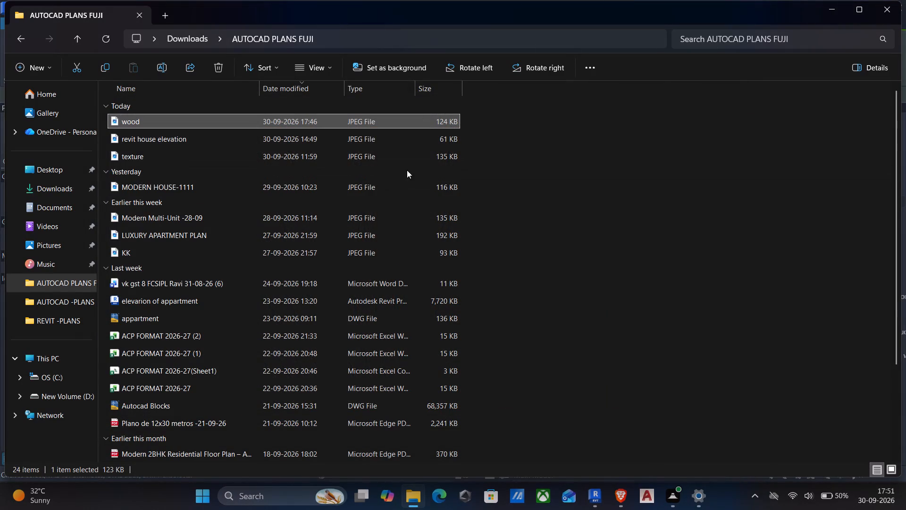
{"action": "left_click", "coordinate": [880, 5]}
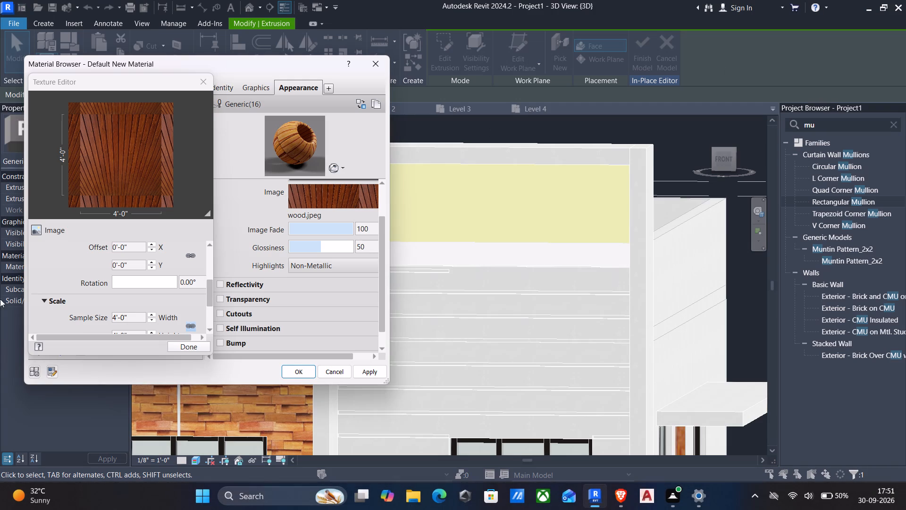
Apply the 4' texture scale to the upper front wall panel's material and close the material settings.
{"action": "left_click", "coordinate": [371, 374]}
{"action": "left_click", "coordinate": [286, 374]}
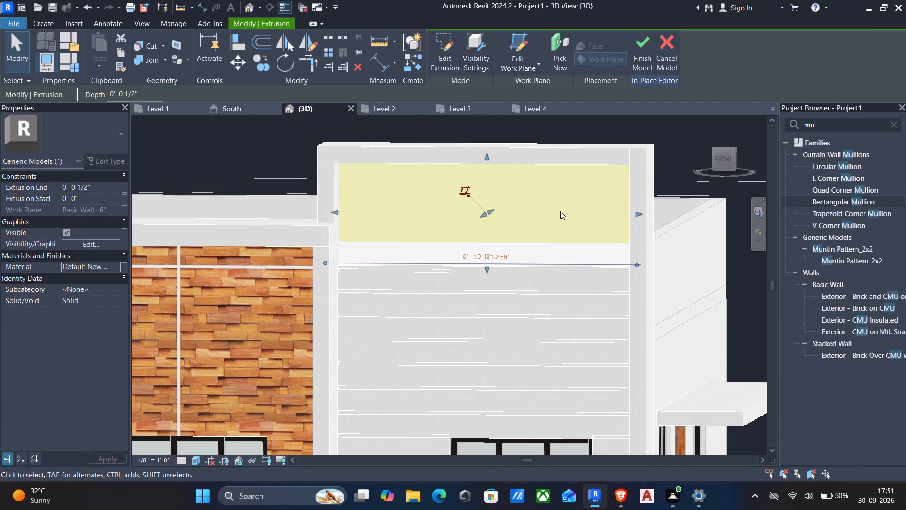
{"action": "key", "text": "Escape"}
Set the wood.jpeg texture's sample size to 15' in the upper front wall panel's material and apply the change.
{"action": "scroll", "coordinate": [460, 209], "scroll_direction": "down", "scroll_amount": 4}
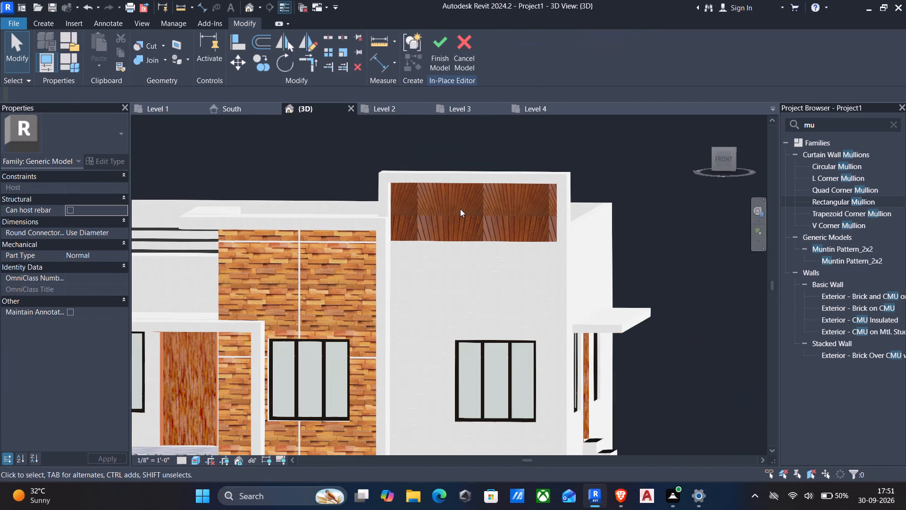
{"action": "scroll", "coordinate": [460, 209], "scroll_direction": "up", "scroll_amount": 5}
{"action": "scroll", "coordinate": [421, 218], "scroll_direction": "up", "scroll_amount": 1}
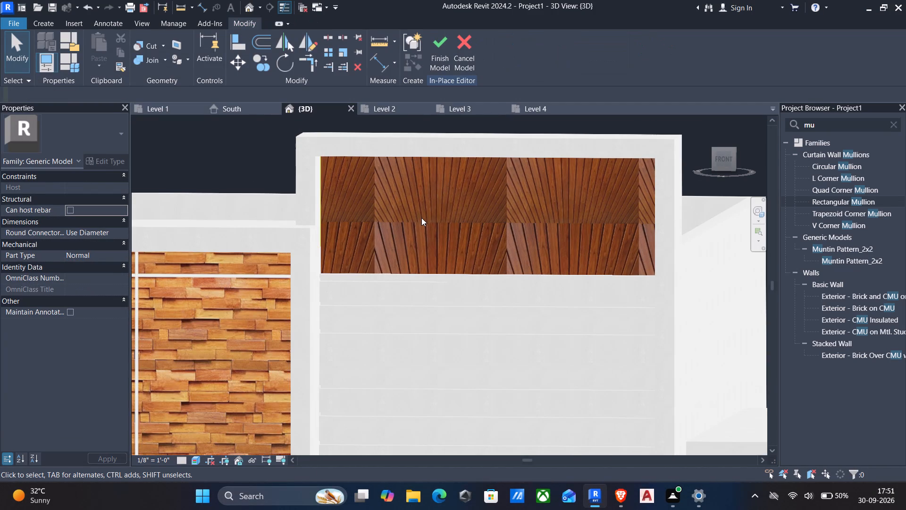
{"action": "scroll", "coordinate": [421, 218], "scroll_direction": "up", "scroll_amount": 3}
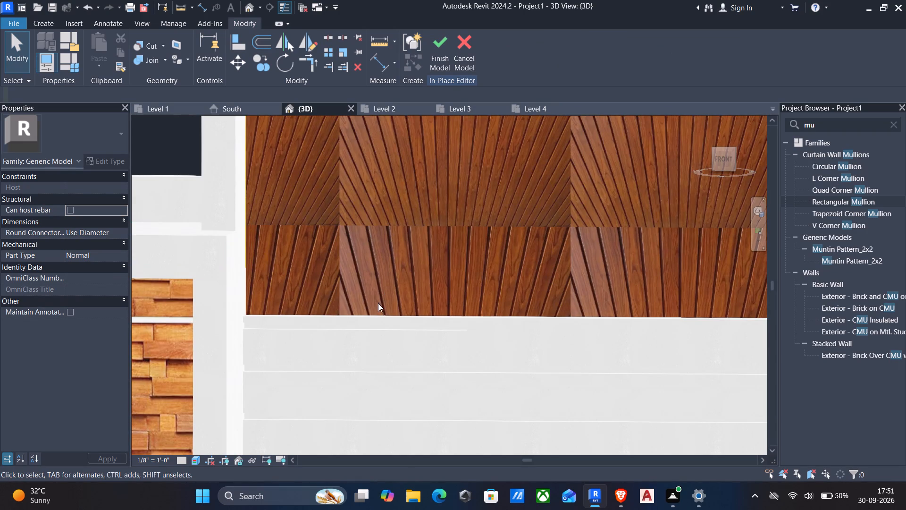
{"action": "left_click", "coordinate": [366, 313]}
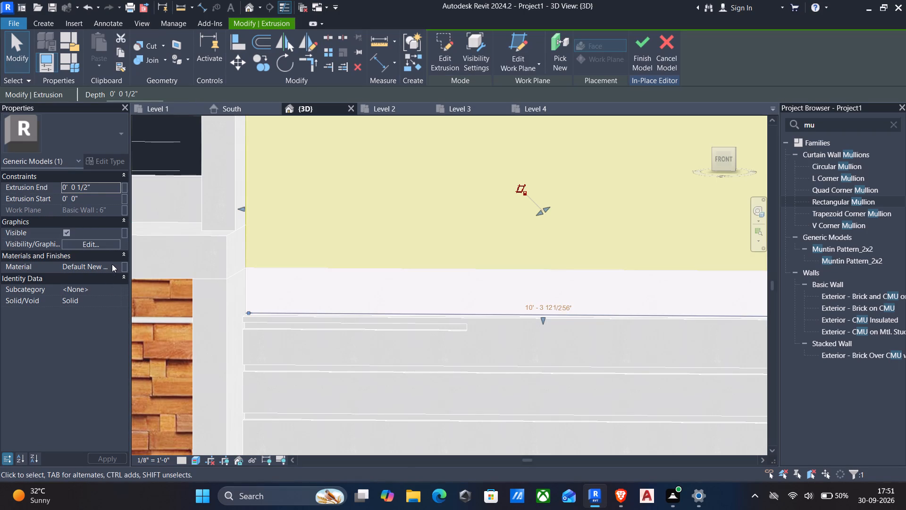
{"action": "left_click", "coordinate": [112, 264]}
{"action": "left_click", "coordinate": [116, 265]}
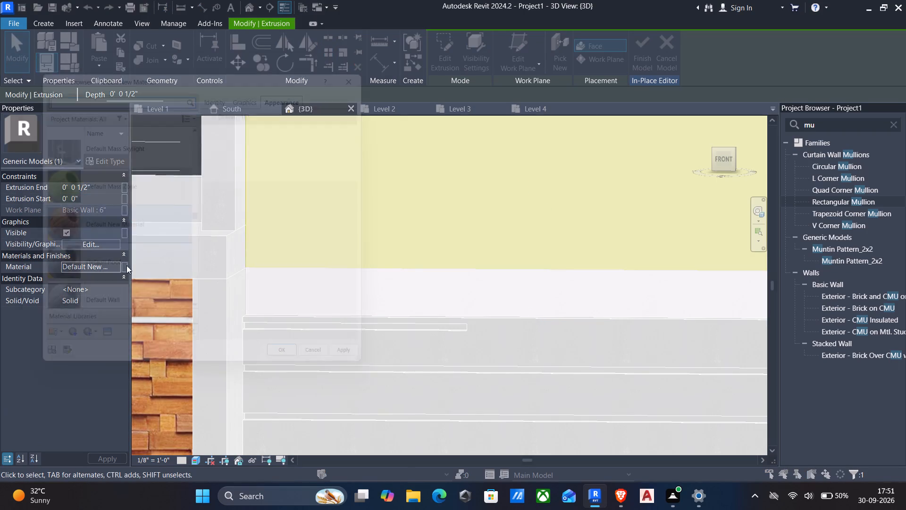
{"action": "left_click", "coordinate": [353, 240]}
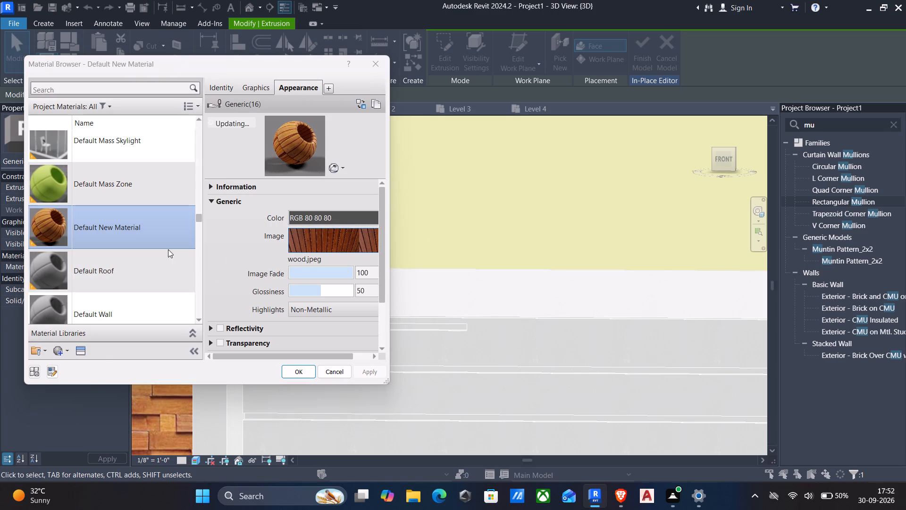
{"action": "left_click_drag", "start_coordinate": [210, 274], "coordinate": [206, 310]}
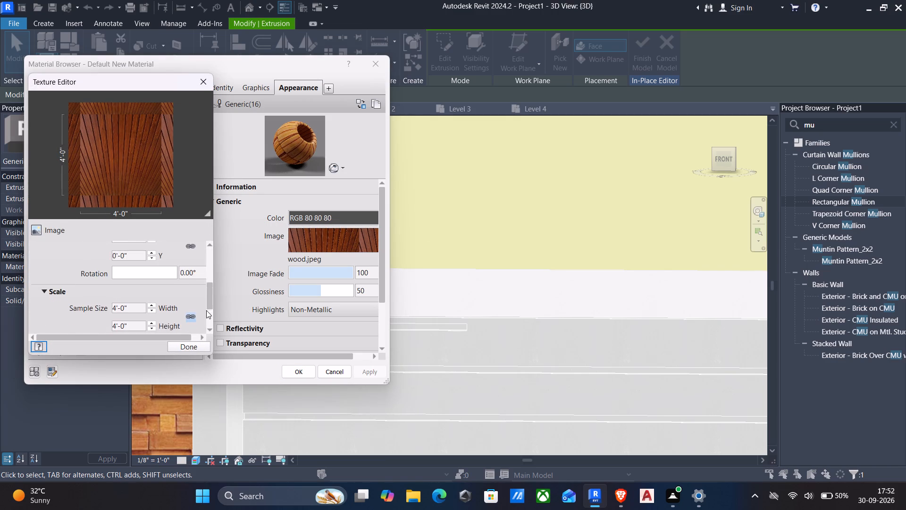
{"action": "left_click_drag", "start_coordinate": [206, 310], "coordinate": [207, 314]}
{"action": "left_click", "coordinate": [136, 290]}
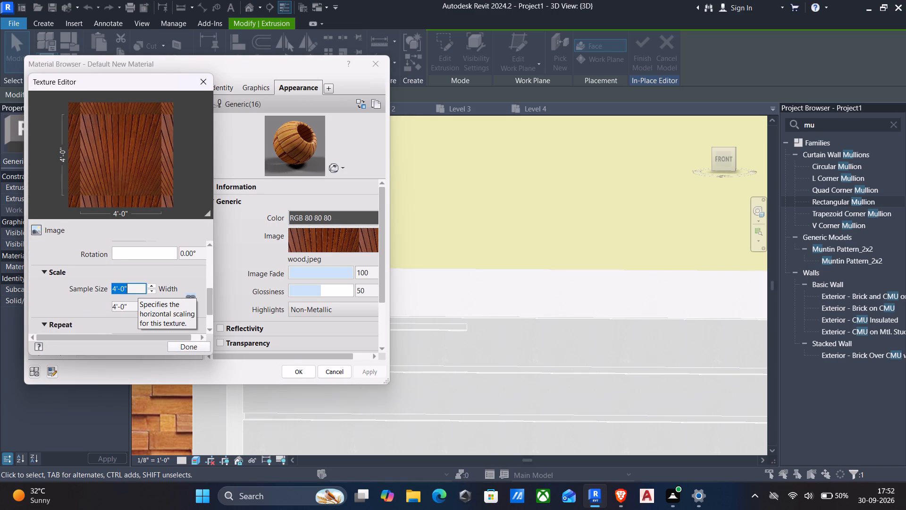
{"action": "type", "text": "10'"}
{"action": "key", "text": "Return"}
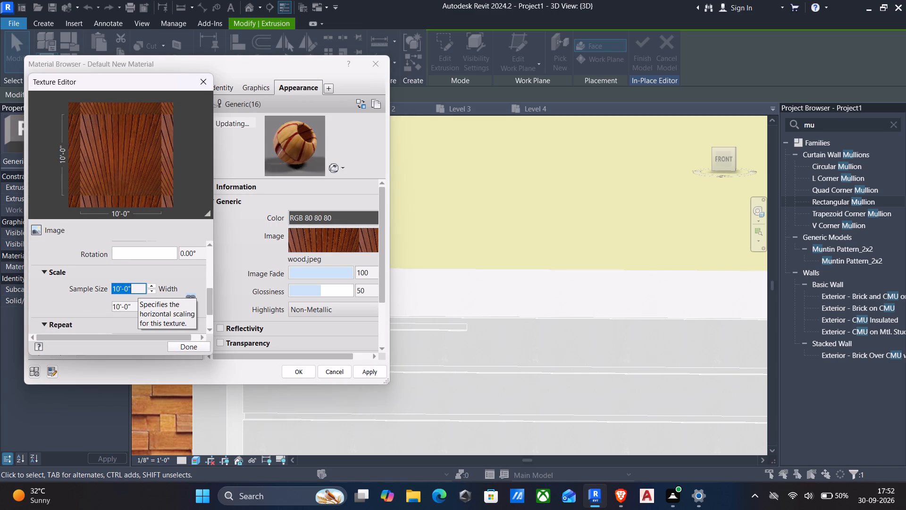
{"action": "type", "text": "15'"}
{"action": "key", "text": "Return"}
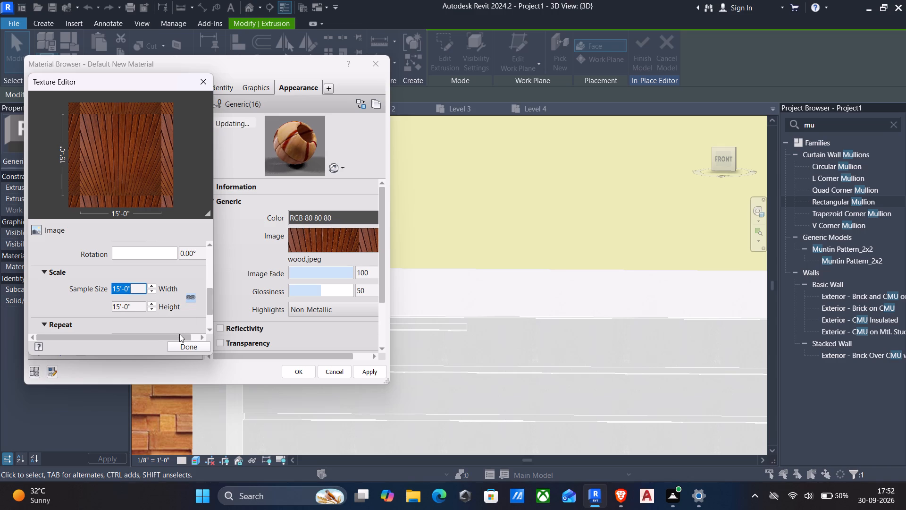
{"action": "left_click", "coordinate": [183, 346]}
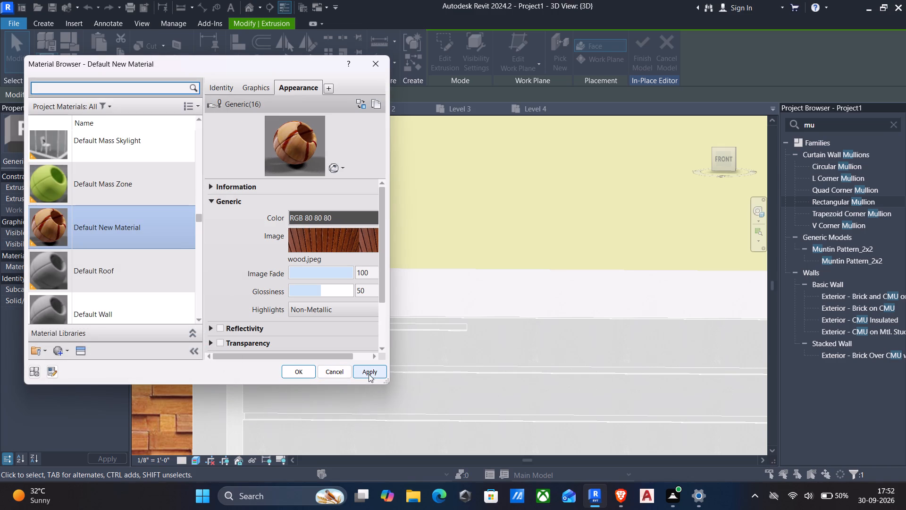
{"action": "left_click", "coordinate": [369, 374]}
{"action": "left_click", "coordinate": [301, 374]}
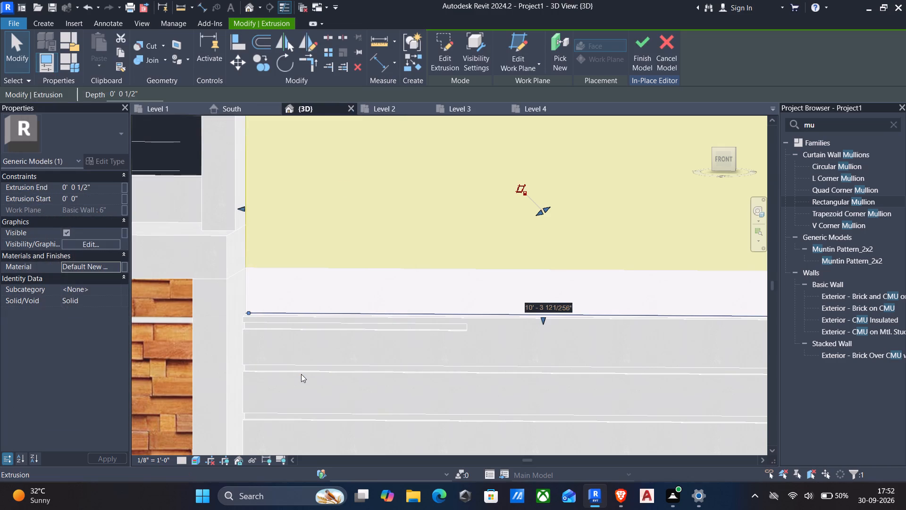
{"action": "key", "text": "Escape"}
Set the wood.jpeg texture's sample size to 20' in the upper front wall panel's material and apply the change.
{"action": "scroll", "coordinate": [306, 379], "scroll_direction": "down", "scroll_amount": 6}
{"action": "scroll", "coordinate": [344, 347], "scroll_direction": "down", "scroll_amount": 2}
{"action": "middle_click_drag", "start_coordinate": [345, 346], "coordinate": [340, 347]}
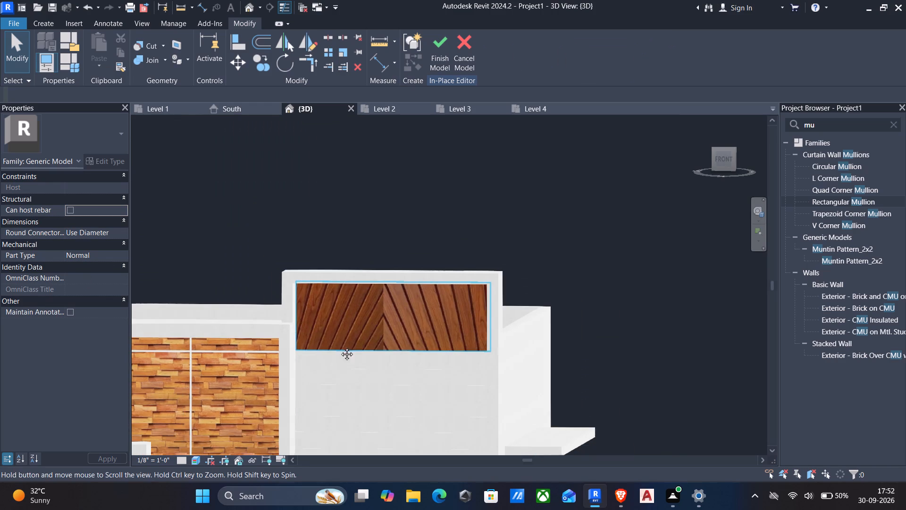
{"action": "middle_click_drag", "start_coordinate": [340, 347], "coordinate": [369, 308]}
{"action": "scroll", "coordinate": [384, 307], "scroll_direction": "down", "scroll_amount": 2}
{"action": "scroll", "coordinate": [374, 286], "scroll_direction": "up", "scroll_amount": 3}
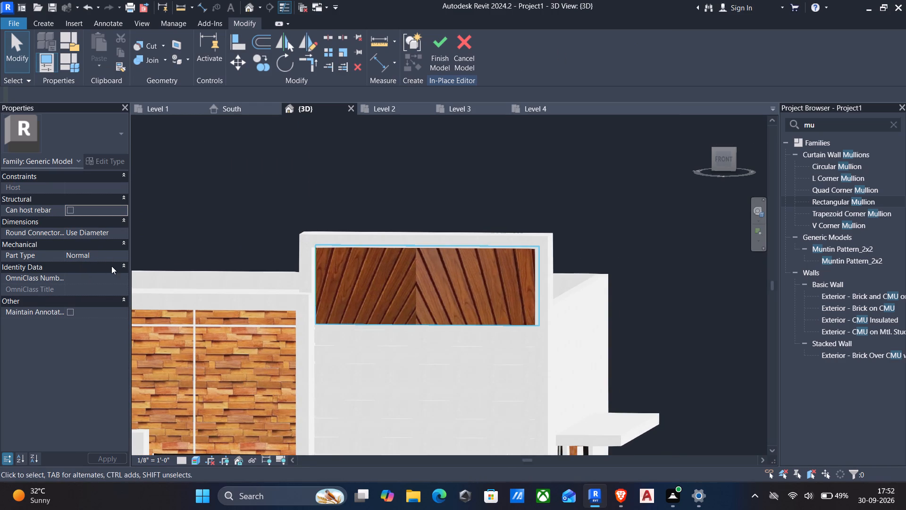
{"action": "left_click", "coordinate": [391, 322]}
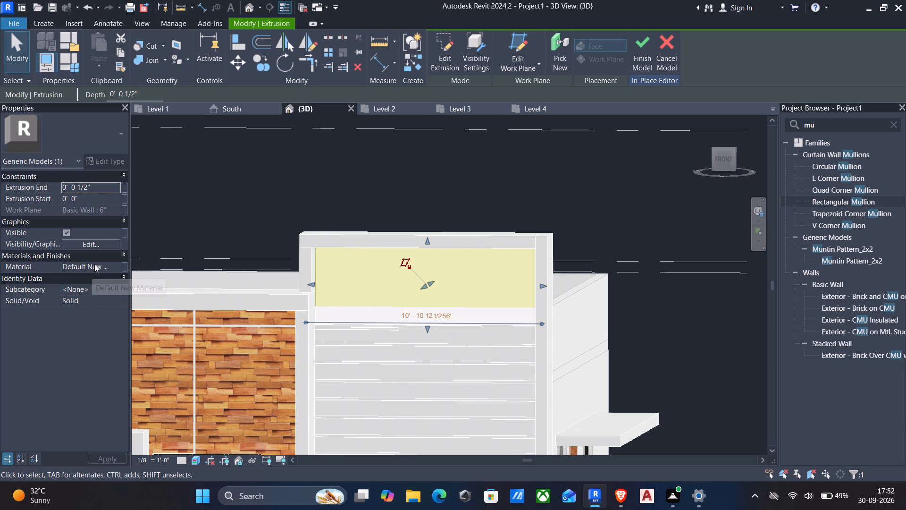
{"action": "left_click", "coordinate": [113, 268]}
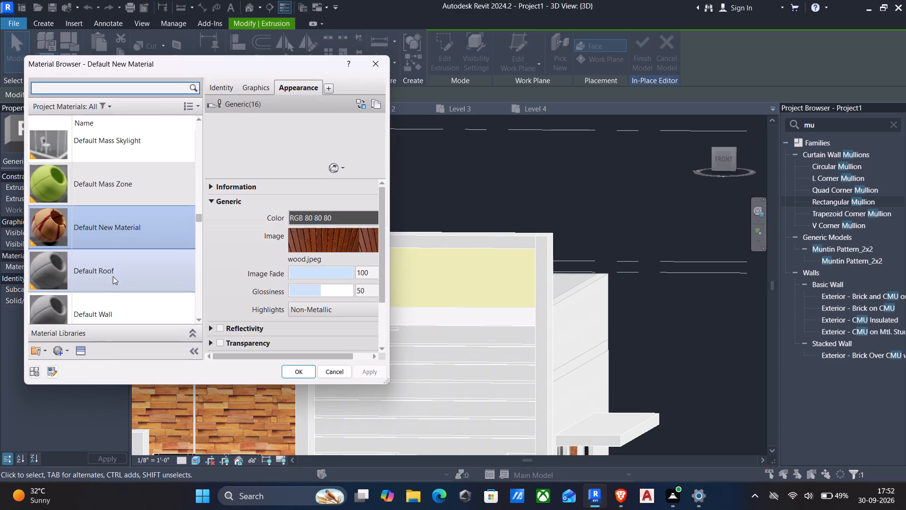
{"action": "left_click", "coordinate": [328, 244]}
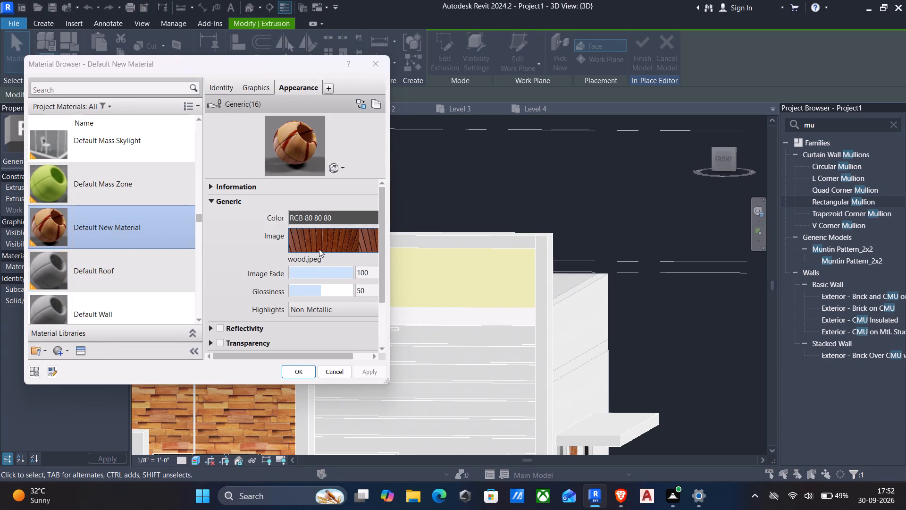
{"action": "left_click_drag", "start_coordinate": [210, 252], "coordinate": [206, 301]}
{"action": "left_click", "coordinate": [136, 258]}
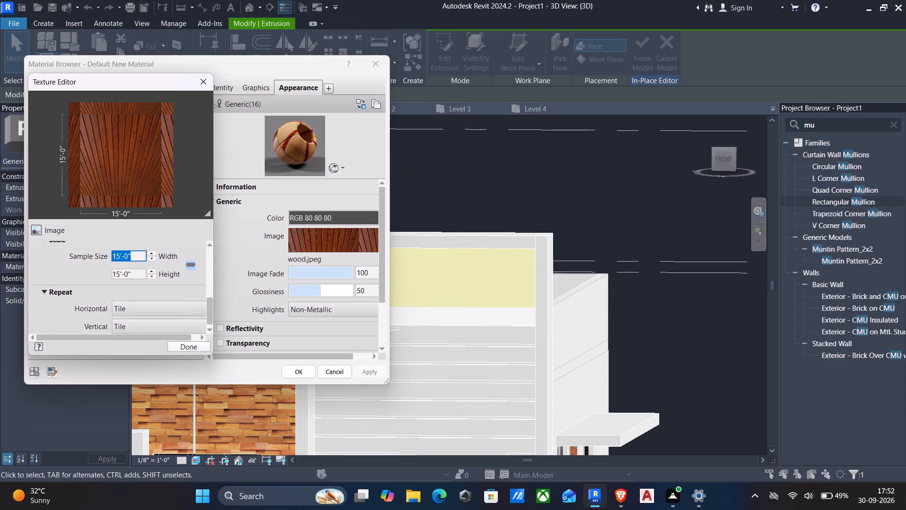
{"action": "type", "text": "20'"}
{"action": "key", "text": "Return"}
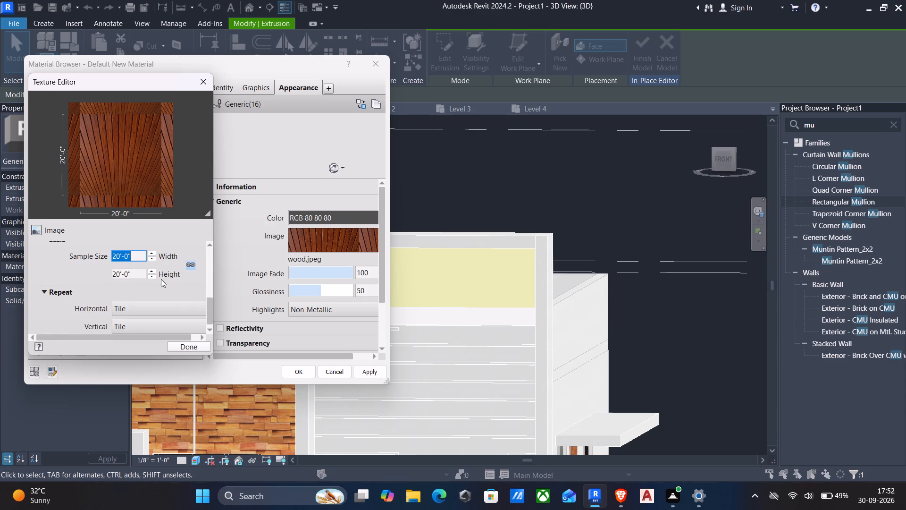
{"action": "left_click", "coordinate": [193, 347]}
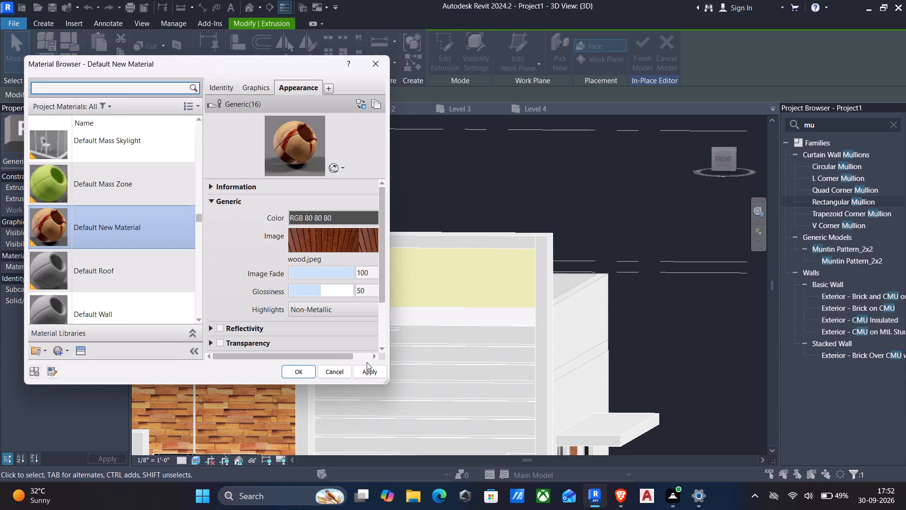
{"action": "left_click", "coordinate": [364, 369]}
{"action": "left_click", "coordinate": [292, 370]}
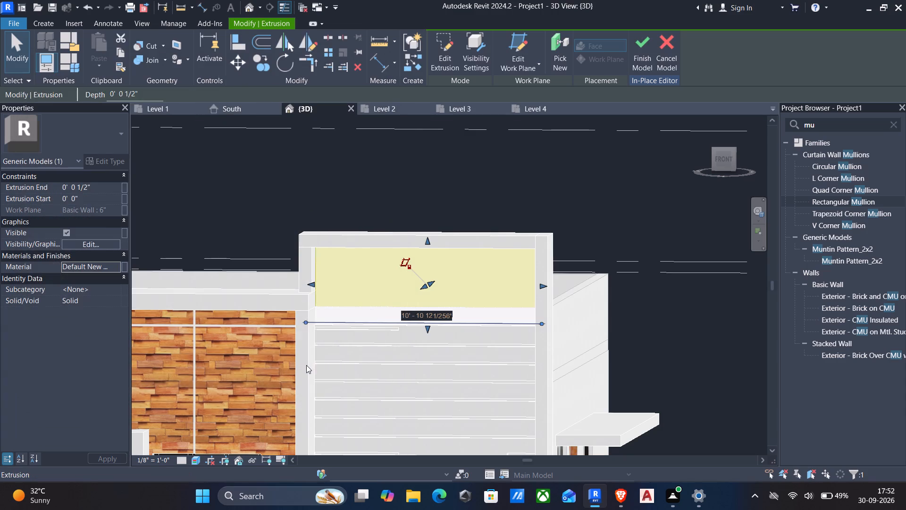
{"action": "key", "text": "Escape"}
Finish the in-place model edit of the house exterior.
{"action": "scroll", "coordinate": [339, 307], "scroll_direction": "down", "scroll_amount": 4}
{"action": "middle_click_drag", "start_coordinate": [339, 307], "coordinate": [340, 295]}
{"action": "scroll", "coordinate": [340, 295], "scroll_direction": "down", "scroll_amount": 1}
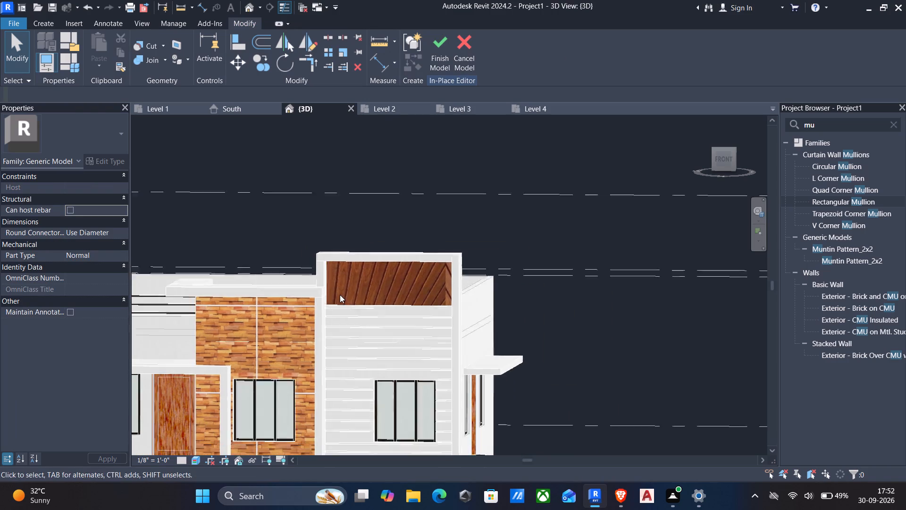
{"action": "scroll", "coordinate": [340, 295], "scroll_direction": "down", "scroll_amount": 2}
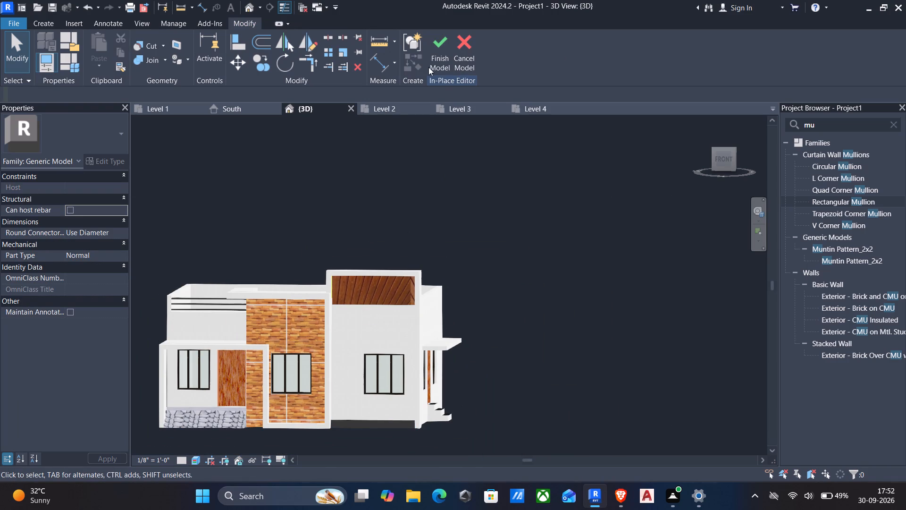
{"action": "left_click", "coordinate": [430, 46]}
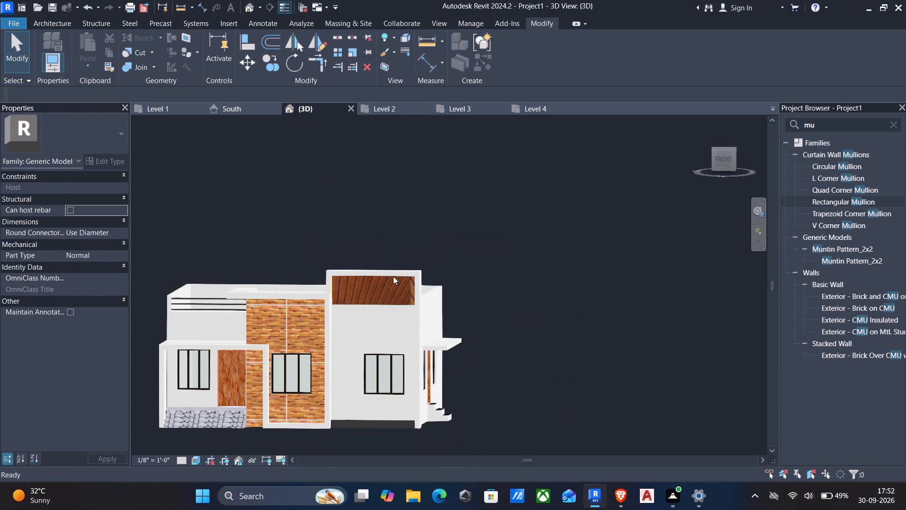
Examine the wood texture's scale on the upper front wall panel, up close and against the whole front facade.
{"action": "scroll", "coordinate": [321, 321], "scroll_direction": "up", "scroll_amount": 3}
{"action": "scroll", "coordinate": [386, 261], "scroll_direction": "up", "scroll_amount": 2}
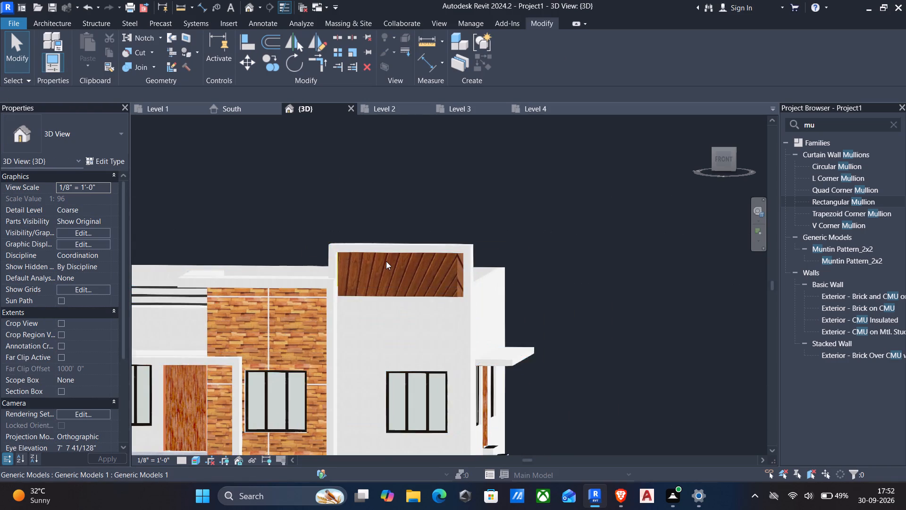
{"action": "scroll", "coordinate": [386, 261], "scroll_direction": "up", "scroll_amount": 4}
{"action": "scroll", "coordinate": [334, 261], "scroll_direction": "down", "scroll_amount": 5}
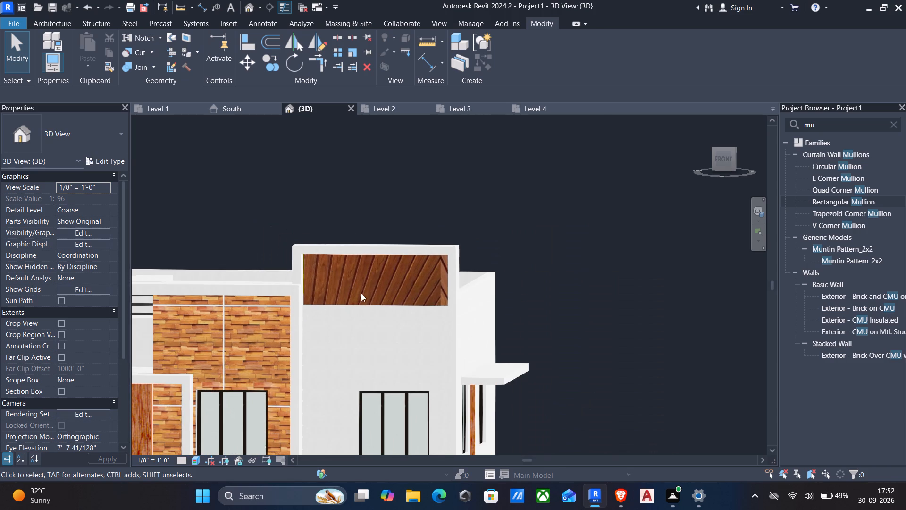
{"action": "scroll", "coordinate": [358, 304], "scroll_direction": "down", "scroll_amount": 1}
{"action": "middle_click_drag", "start_coordinate": [359, 304], "coordinate": [409, 274]}
{"action": "scroll", "coordinate": [394, 282], "scroll_direction": "down", "scroll_amount": 1}
{"action": "middle_click_drag", "start_coordinate": [378, 290], "coordinate": [379, 289]}
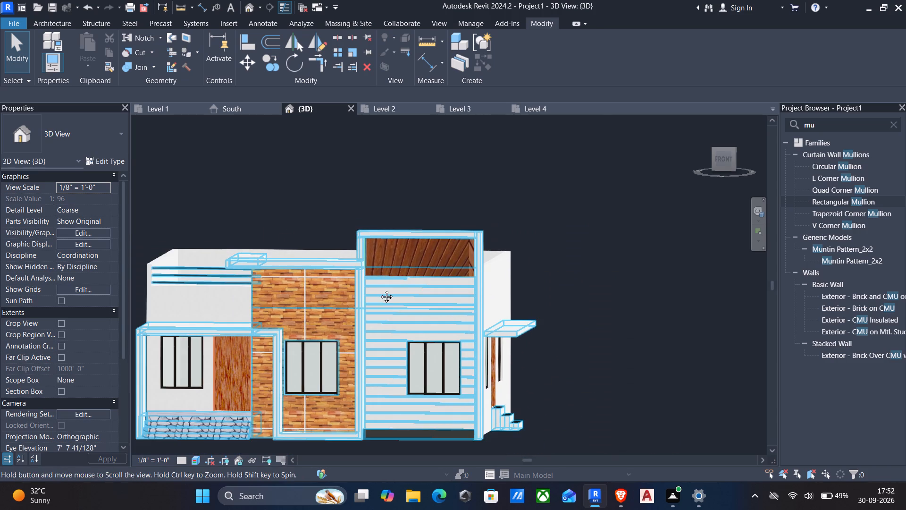
{"action": "middle_click_drag", "start_coordinate": [379, 289], "coordinate": [414, 277]}
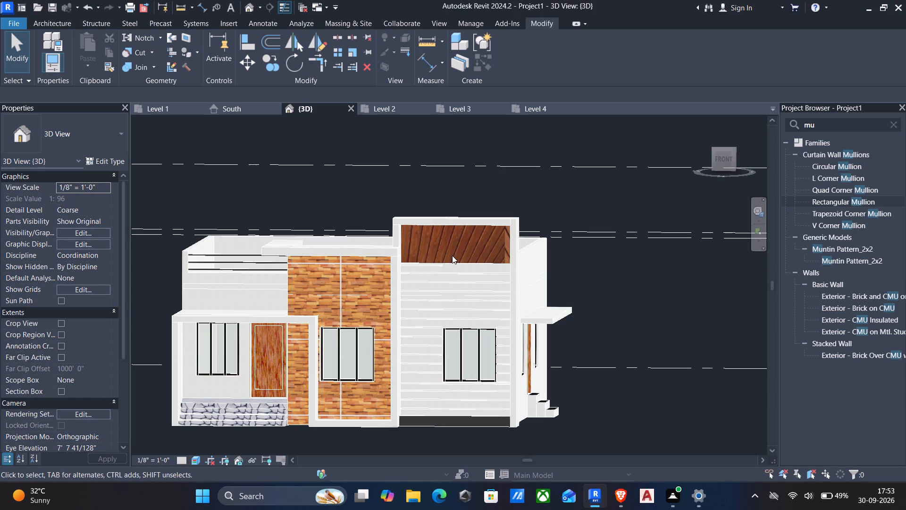
Reopen the exterior model for in-place editing and remove the wood.jpeg image from the upper front wall panel's Default New Material.
{"action": "left_click", "coordinate": [452, 255]}
{"action": "left_click", "coordinate": [431, 258]}
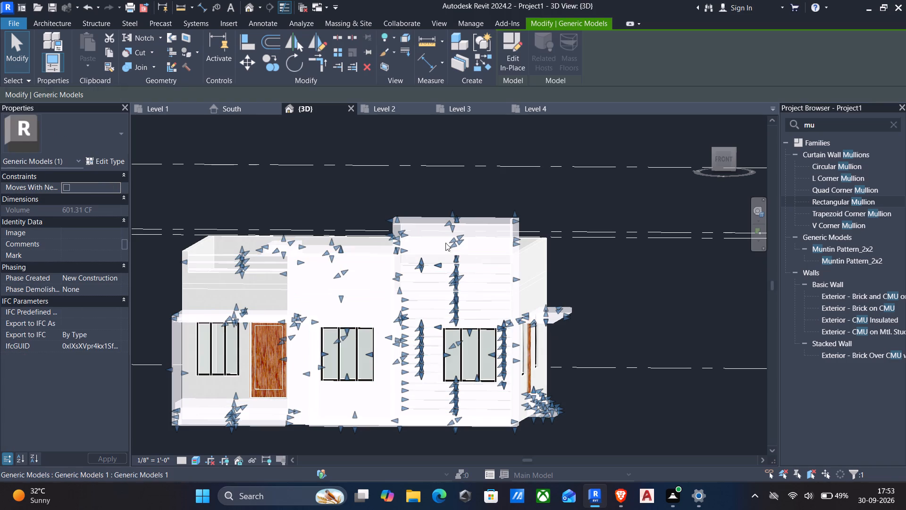
{"action": "left_click", "coordinate": [511, 42]}
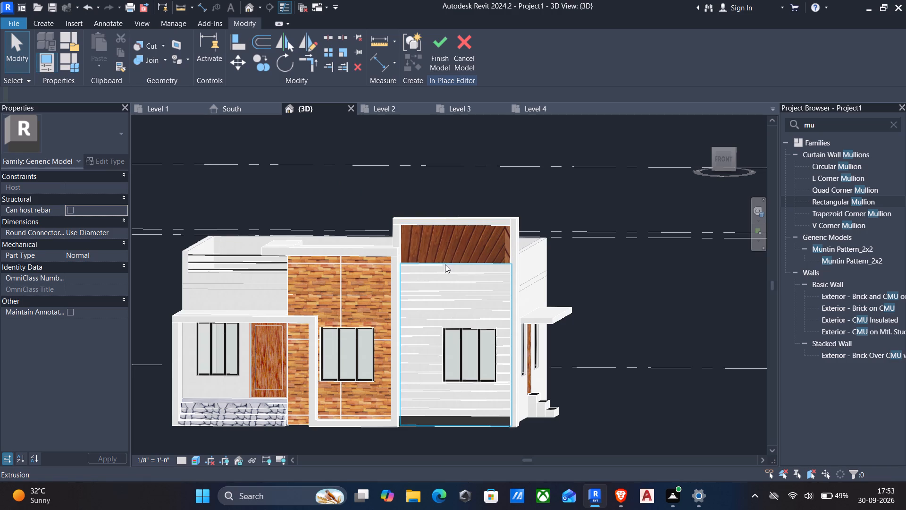
{"action": "left_click", "coordinate": [441, 258]}
{"action": "left_click", "coordinate": [486, 228]}
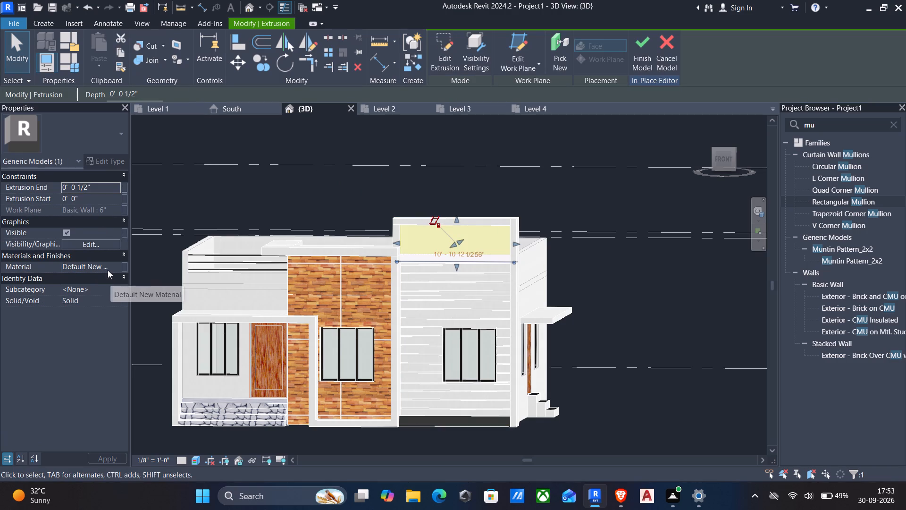
{"action": "left_click", "coordinate": [115, 266]}
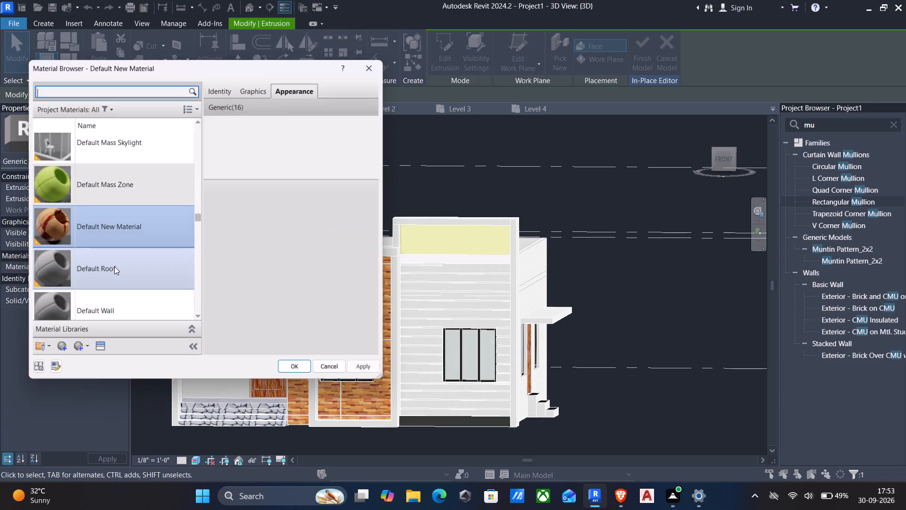
{"action": "right_click", "coordinate": [313, 236]}
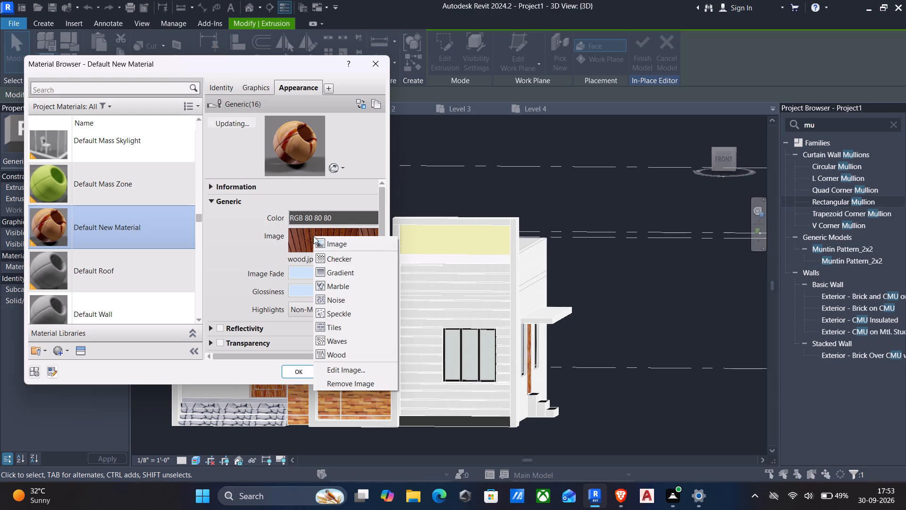
{"action": "left_click", "coordinate": [332, 384]}
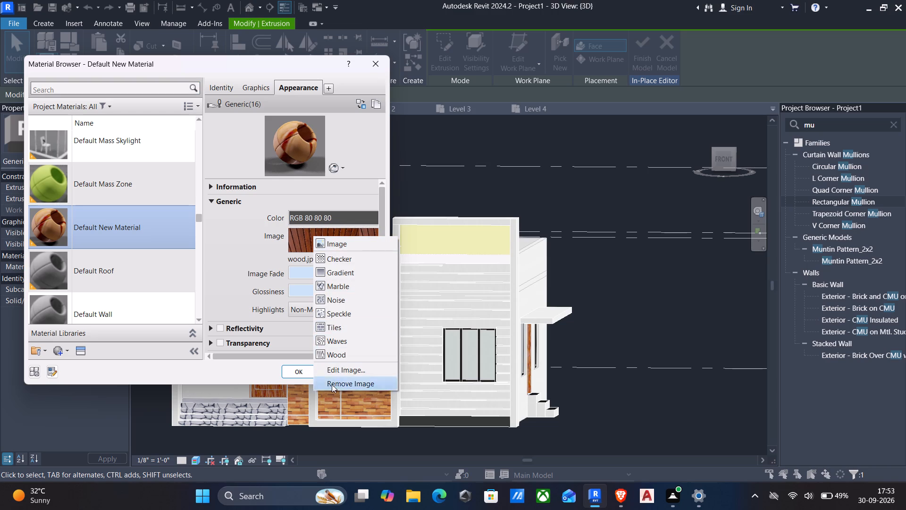
Assign the existing door material to the upper front wall panel.
{"action": "scroll", "coordinate": [88, 229], "scroll_direction": "down", "scroll_amount": 4}
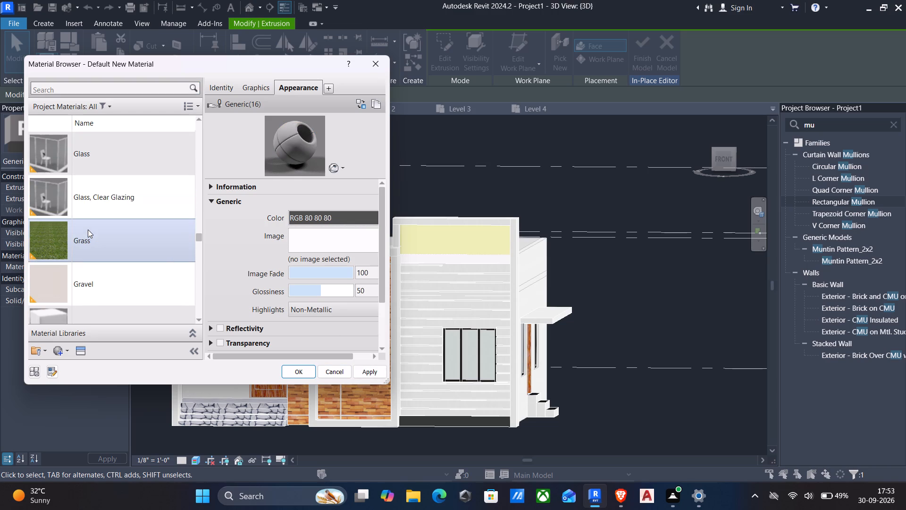
{"action": "scroll", "coordinate": [88, 229], "scroll_direction": "up", "scroll_amount": 3}
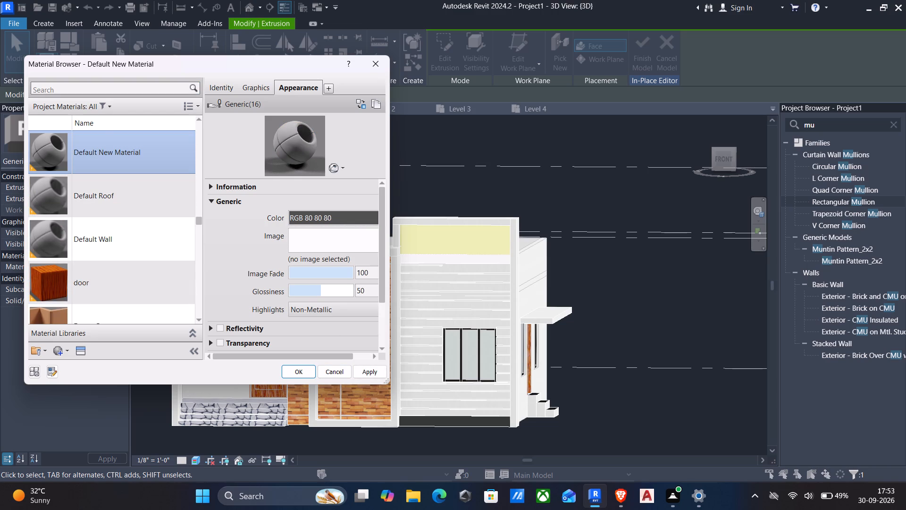
{"action": "double_click", "coordinate": [136, 275]}
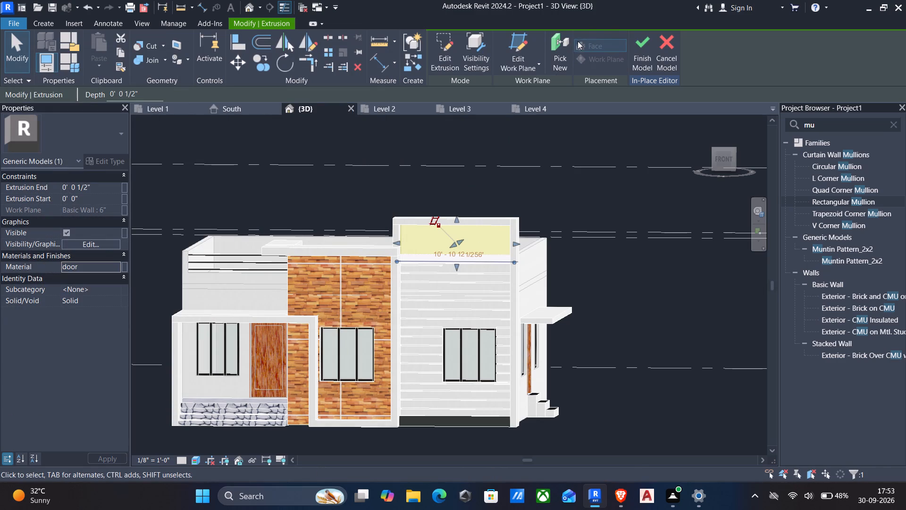
{"action": "key", "text": "Escape"}
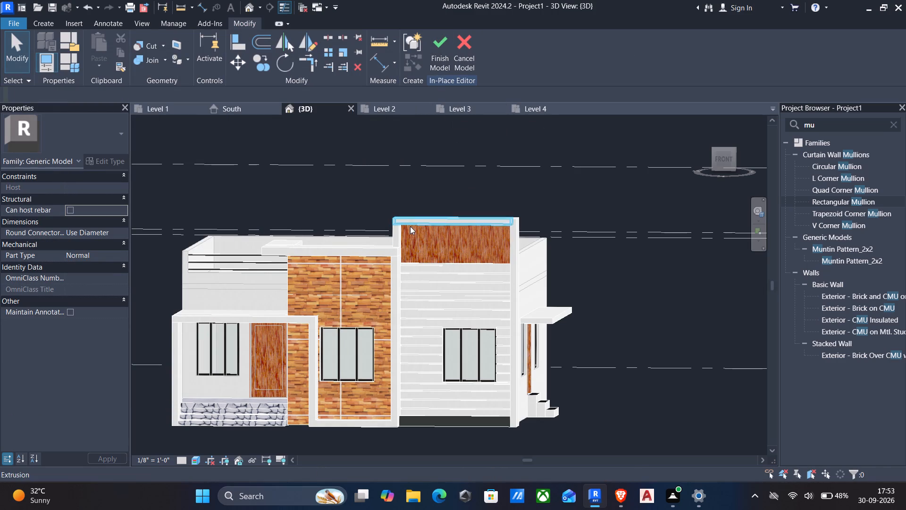
Examine the appearance settings of the upper front wall panel's door material, including its noise texture and base colour.
{"action": "left_click", "coordinate": [433, 255]}
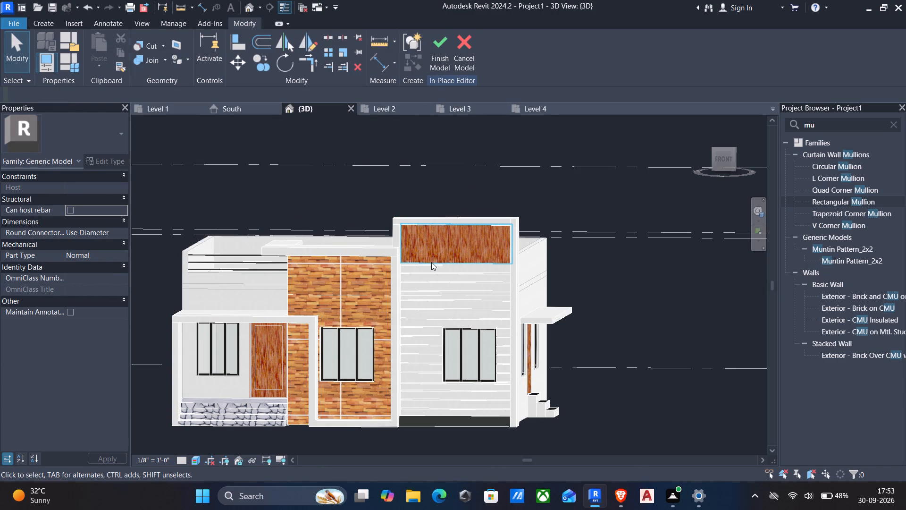
{"action": "left_click", "coordinate": [431, 262]}
{"action": "left_click", "coordinate": [90, 265]}
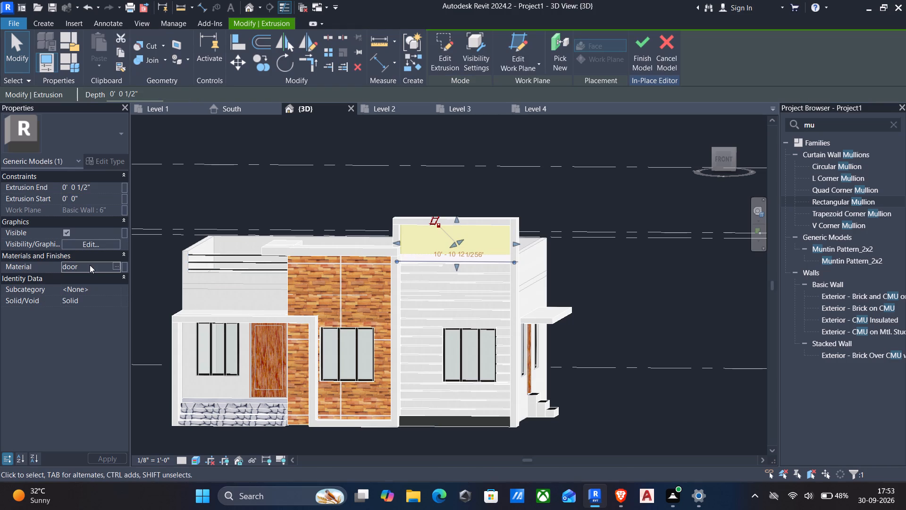
{"action": "left_click", "coordinate": [115, 266]}
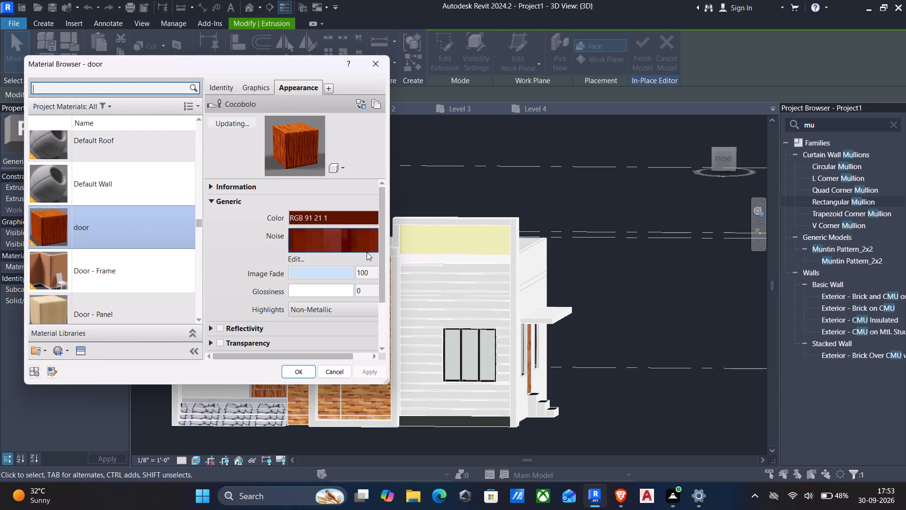
{"action": "left_click", "coordinate": [342, 243]}
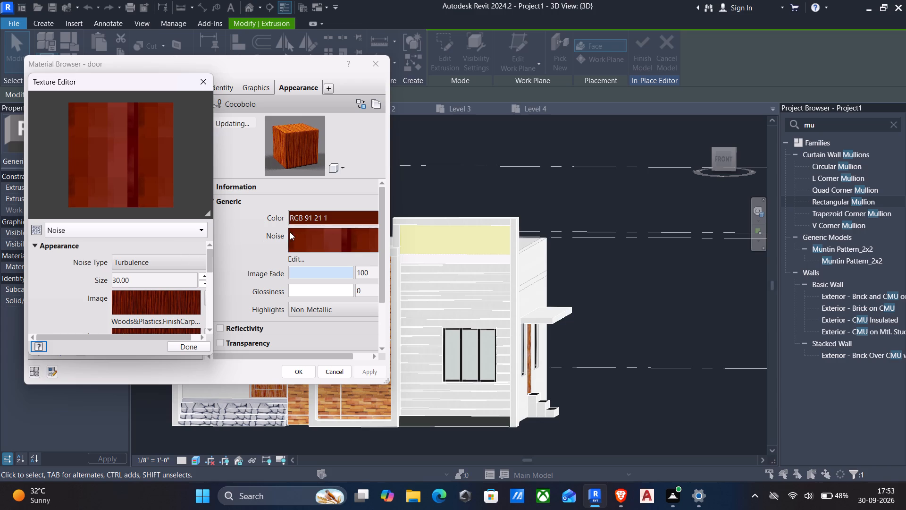
{"action": "left_click", "coordinate": [349, 236]}
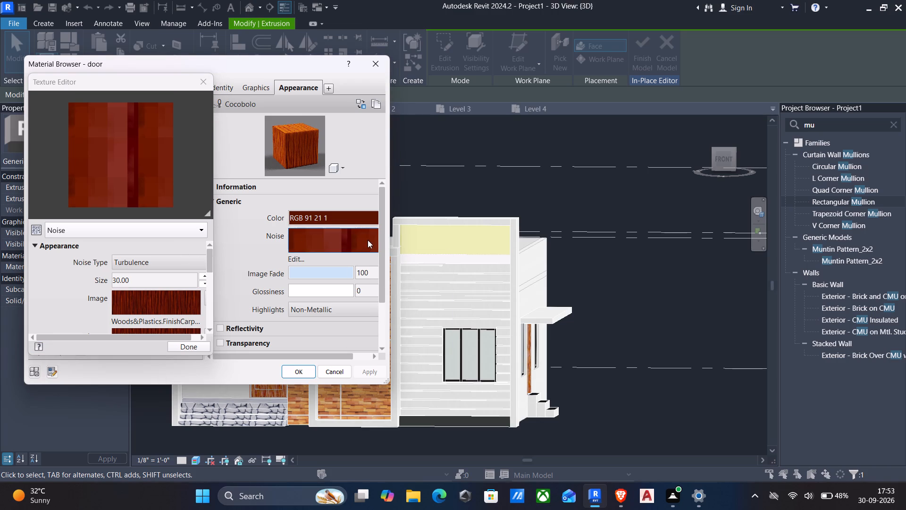
{"action": "left_click", "coordinate": [383, 239]}
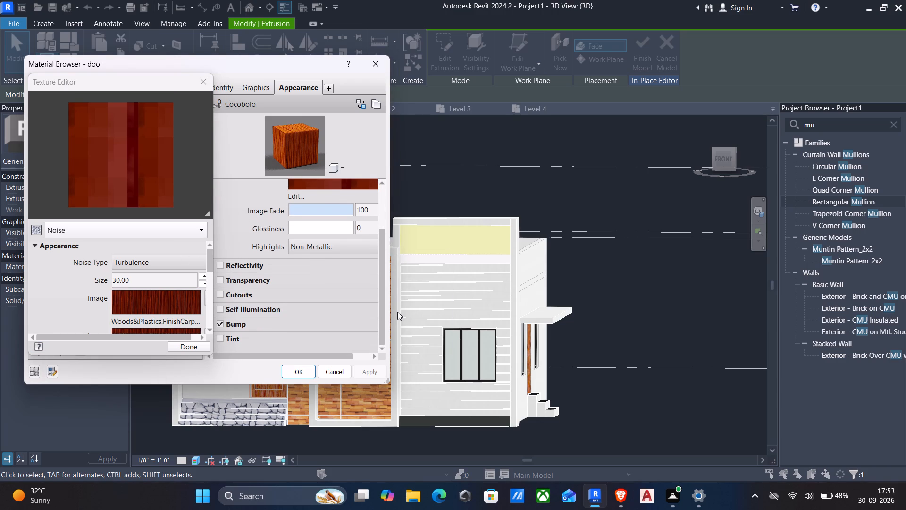
{"action": "left_click", "coordinate": [365, 236]}
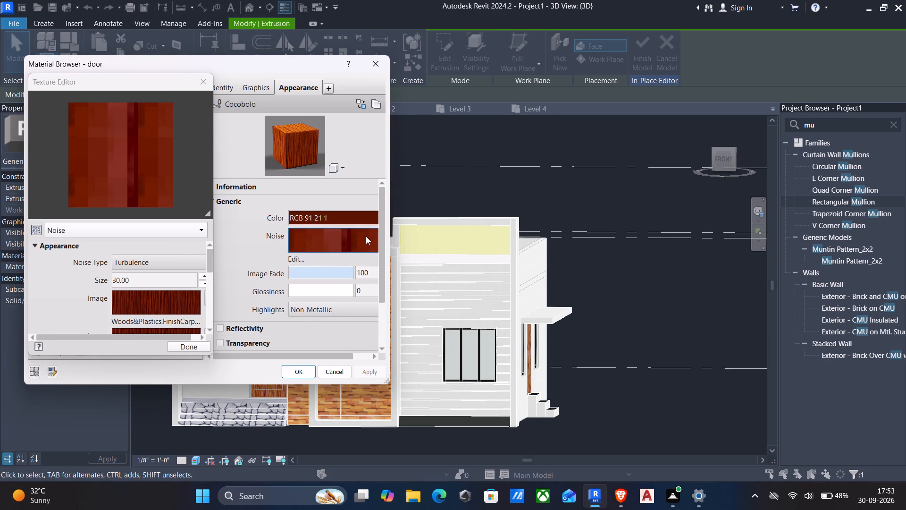
{"action": "left_click", "coordinate": [366, 236]}
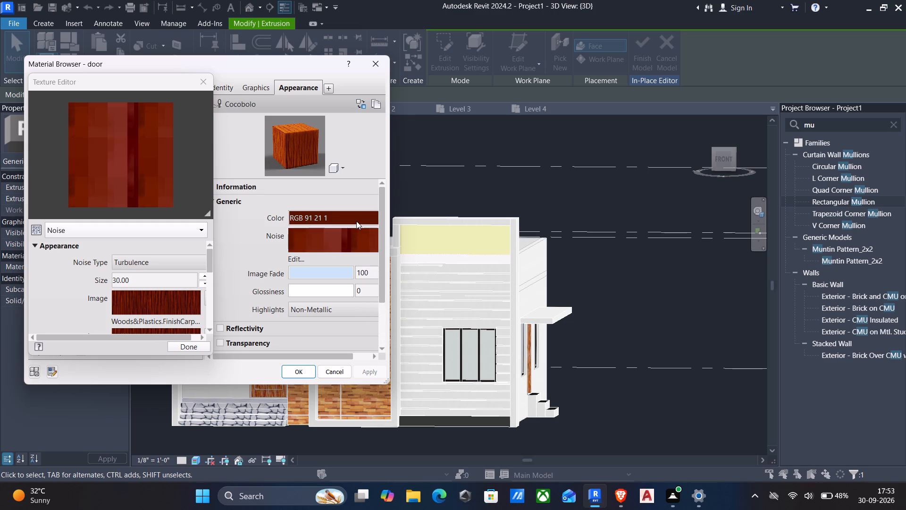
{"action": "left_click", "coordinate": [356, 221]}
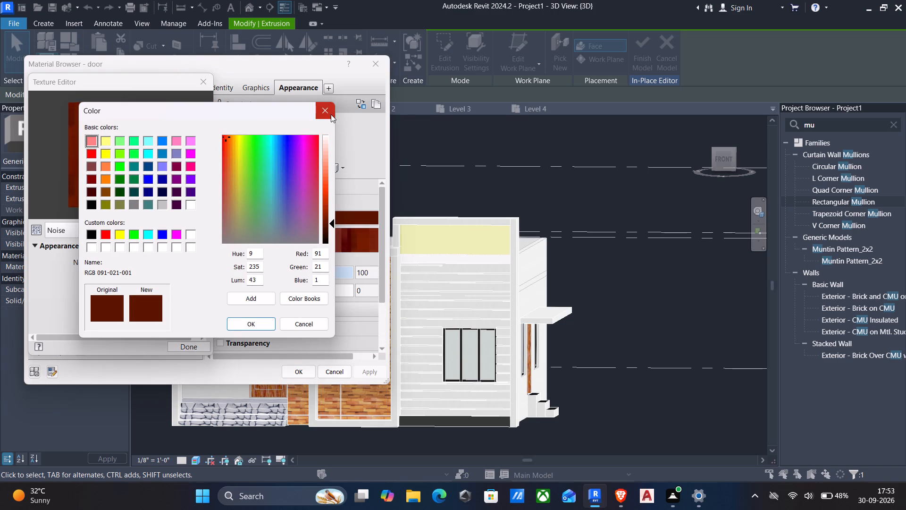
{"action": "left_click", "coordinate": [331, 114]}
{"action": "left_click_drag", "start_coordinate": [381, 222], "coordinate": [382, 262]}
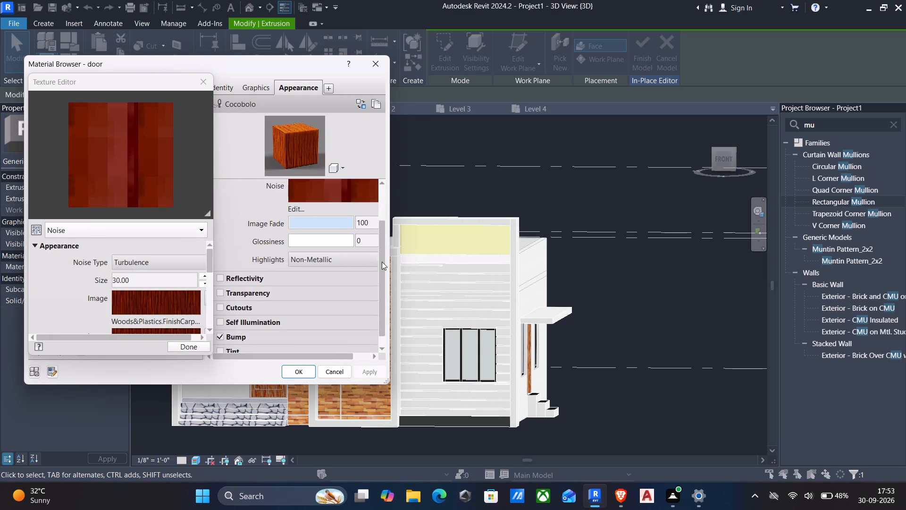
{"action": "left_click_drag", "start_coordinate": [382, 262], "coordinate": [374, 188]}
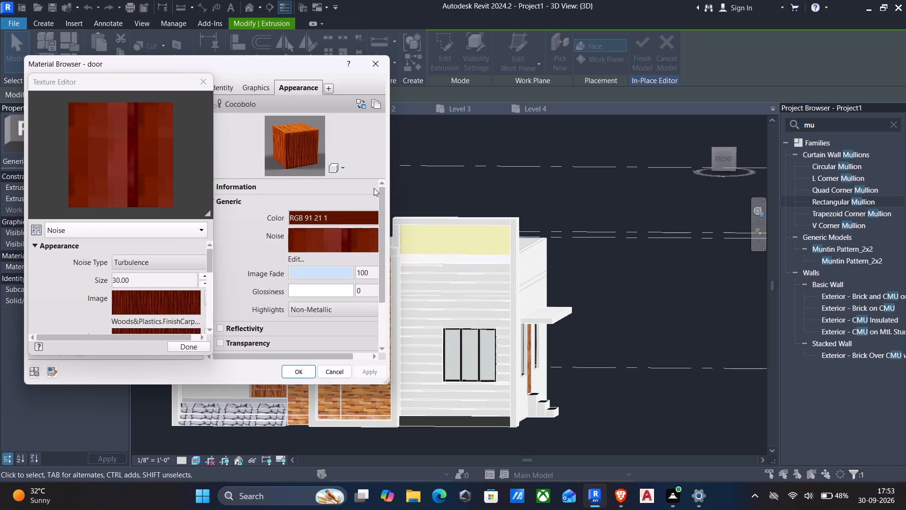
{"action": "left_click_drag", "start_coordinate": [374, 188], "coordinate": [364, 231]}
{"action": "left_click", "coordinate": [295, 243]}
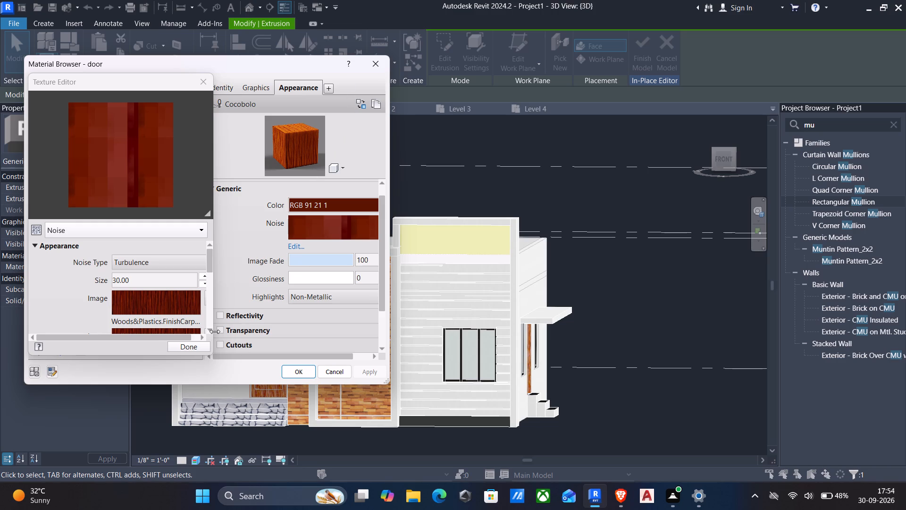
{"action": "left_click", "coordinate": [185, 343]}
{"action": "left_click", "coordinate": [294, 373]}
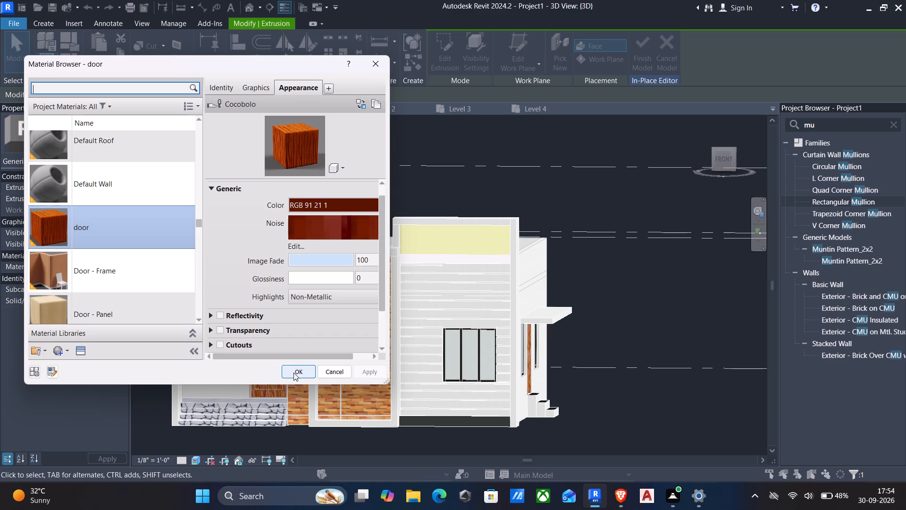
{"action": "key", "text": "Escape"}
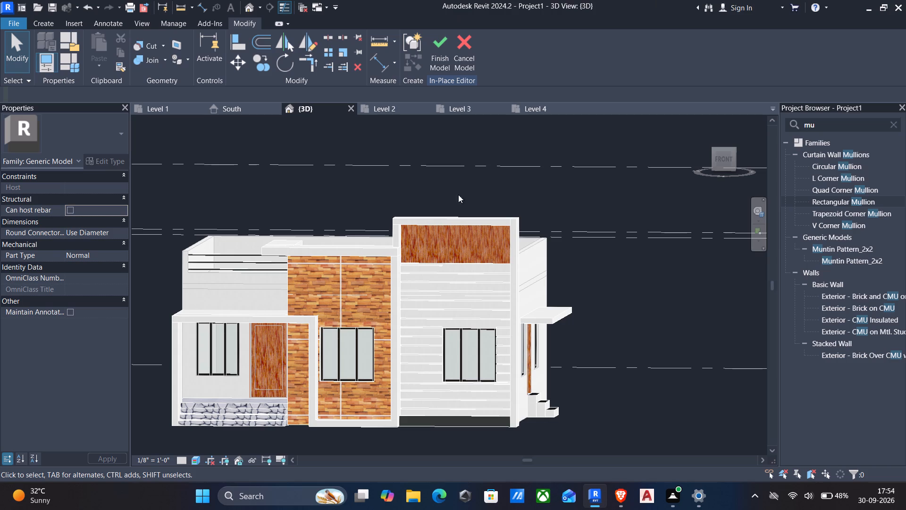
Finish the in-place model edit of the house exterior.
{"action": "left_click", "coordinate": [436, 41]}
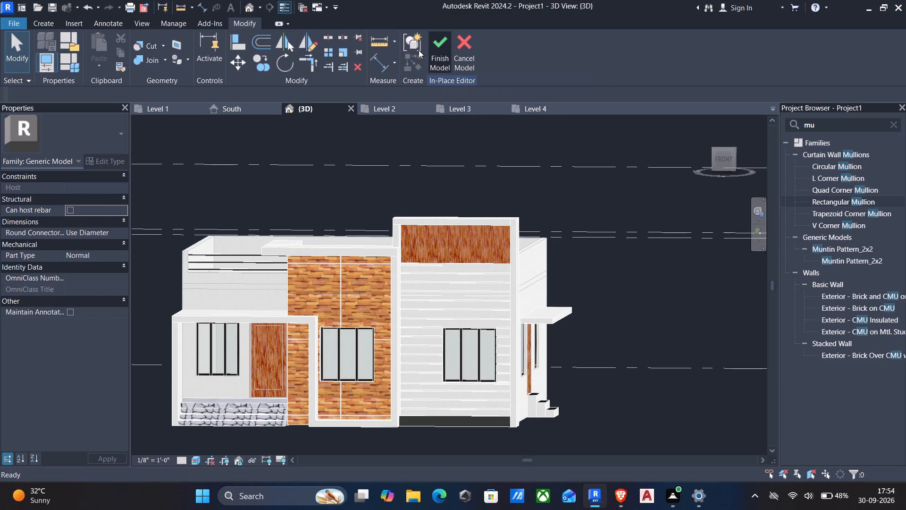
Reopen the exterior model with the grooved front wall for in-place editing.
{"action": "scroll", "coordinate": [439, 242], "scroll_direction": "up", "scroll_amount": 5}
{"action": "scroll", "coordinate": [408, 220], "scroll_direction": "down", "scroll_amount": 6}
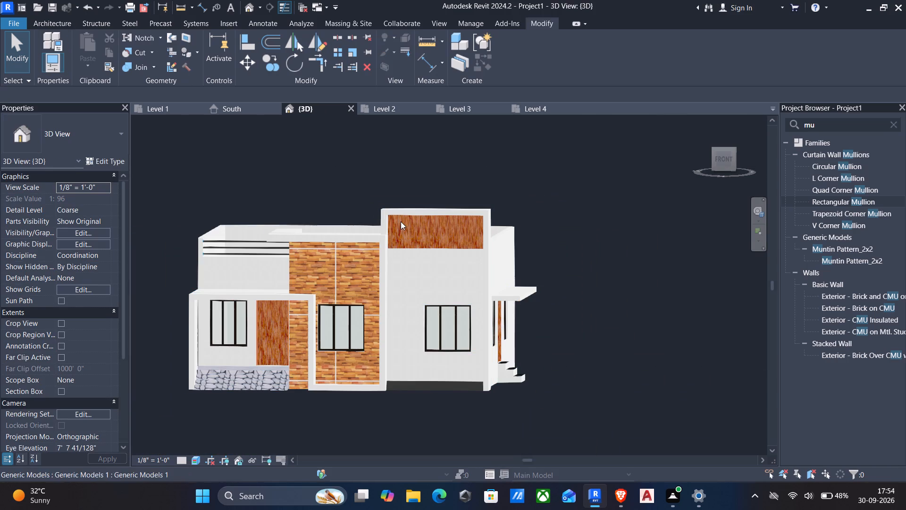
{"action": "middle_click_drag", "start_coordinate": [585, 231], "coordinate": [541, 248], "text": "shift"}
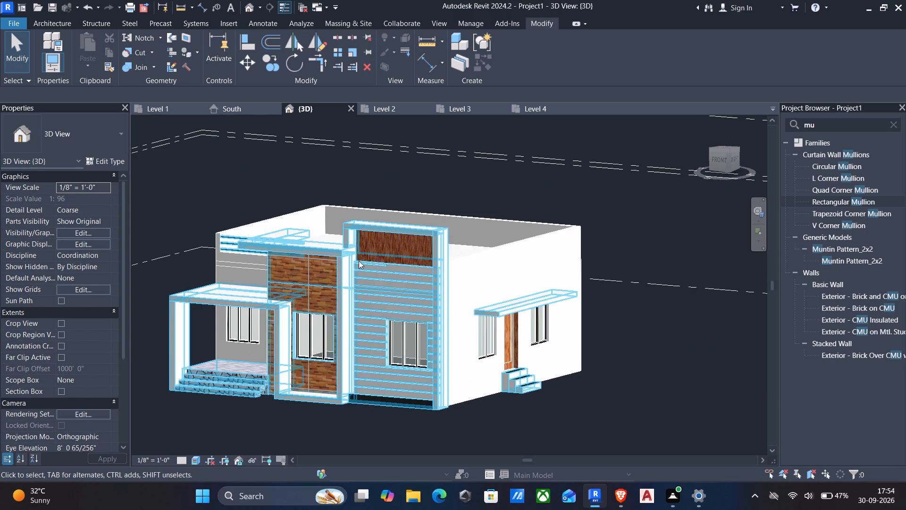
{"action": "scroll", "coordinate": [377, 263], "scroll_direction": "up", "scroll_amount": 4}
{"action": "left_click", "coordinate": [375, 264]}
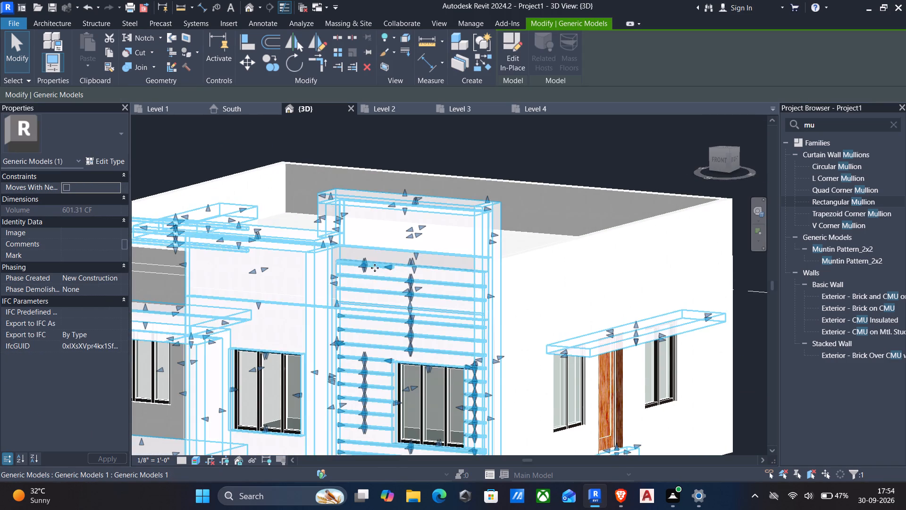
{"action": "left_click", "coordinate": [512, 53]}
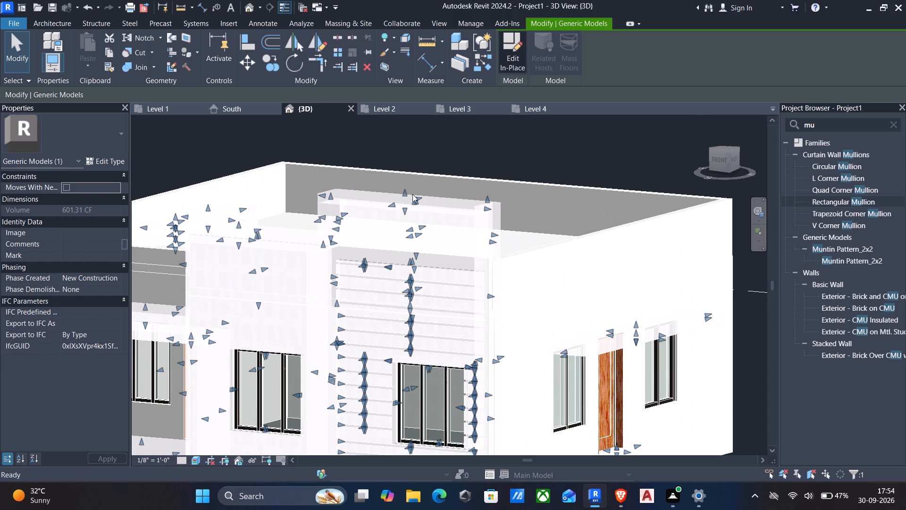
Stretch the short topmost groove void just below the upper wood panel across the full width of the grooved front wall.
{"action": "scroll", "coordinate": [379, 270], "scroll_direction": "up", "scroll_amount": 4}
{"action": "left_click", "coordinate": [363, 262]}
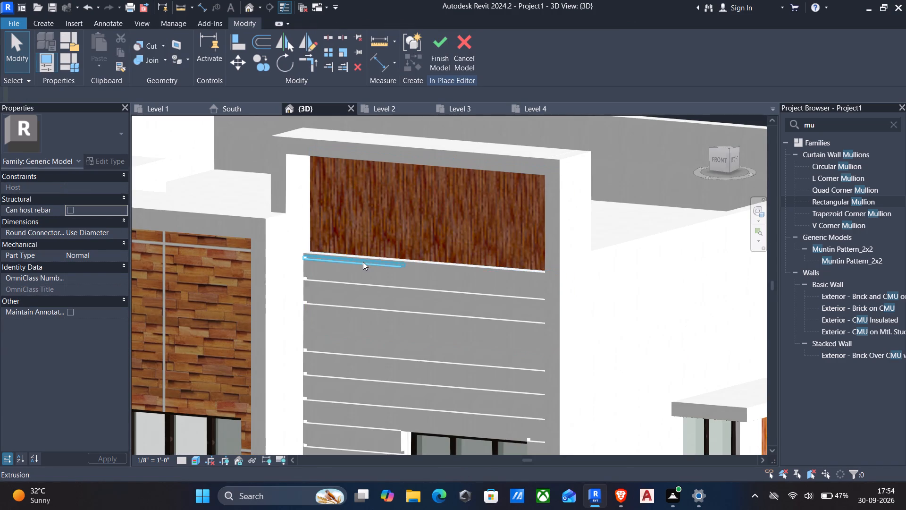
{"action": "left_click_drag", "start_coordinate": [404, 265], "coordinate": [536, 284]}
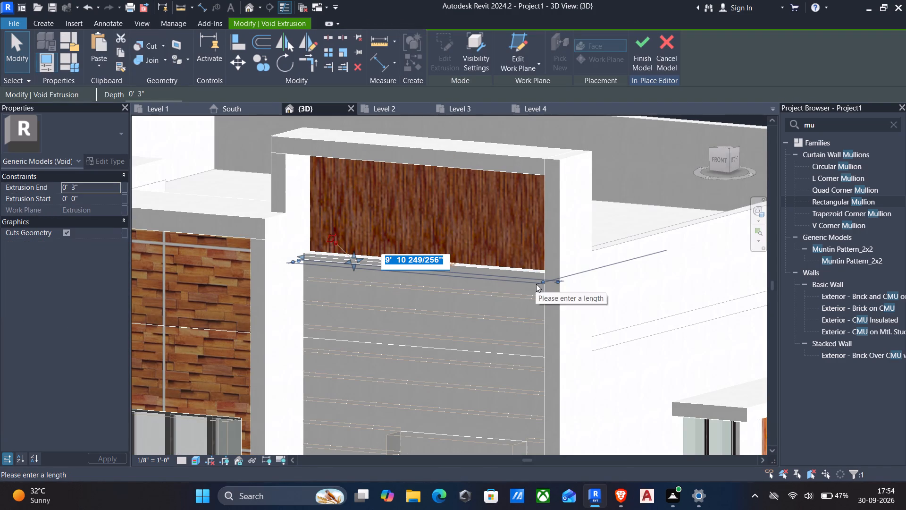
{"action": "left_click_drag", "start_coordinate": [536, 284], "coordinate": [539, 276]}
{"action": "key", "text": "Escape"}
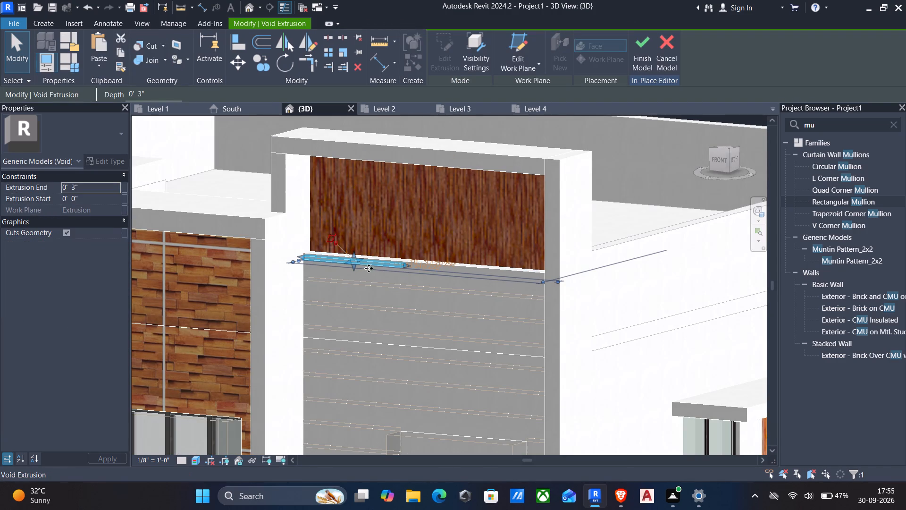
{"action": "middle_click_drag", "start_coordinate": [372, 268], "coordinate": [419, 255], "text": "shift"}
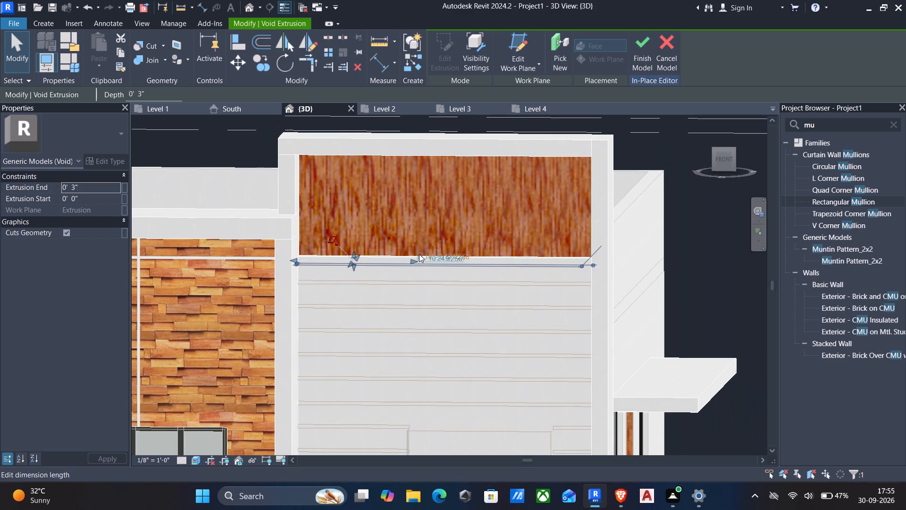
{"action": "left_click_drag", "start_coordinate": [413, 258], "coordinate": [424, 256]}
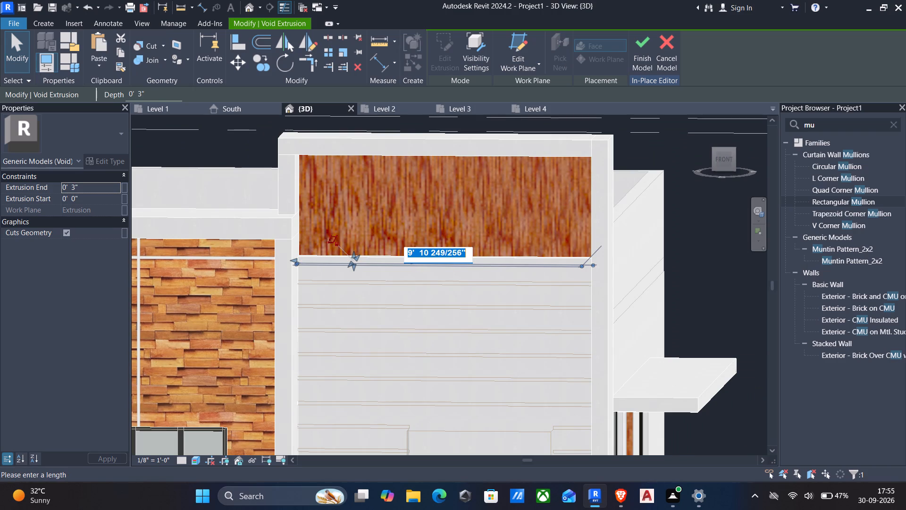
{"action": "left_click_drag", "start_coordinate": [424, 256], "coordinate": [466, 262]}
{"action": "key", "text": "Escape"}
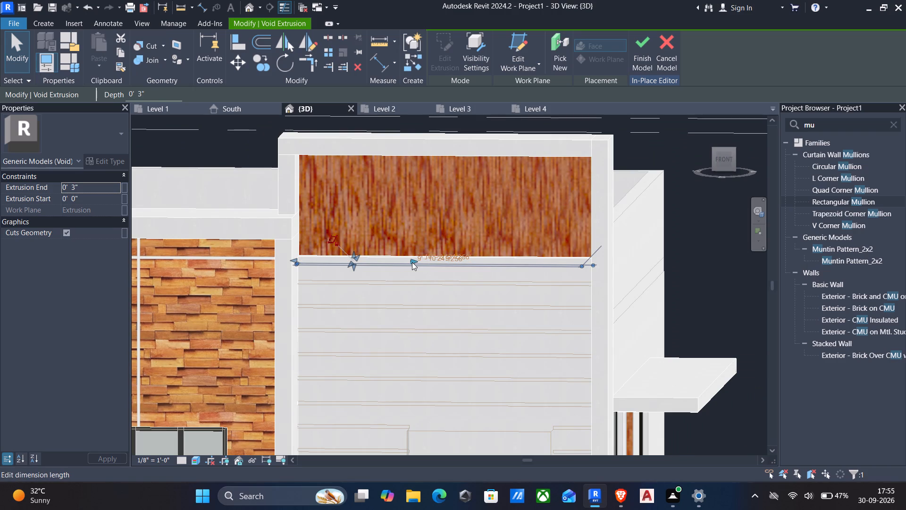
{"action": "left_click_drag", "start_coordinate": [412, 262], "coordinate": [598, 261]}
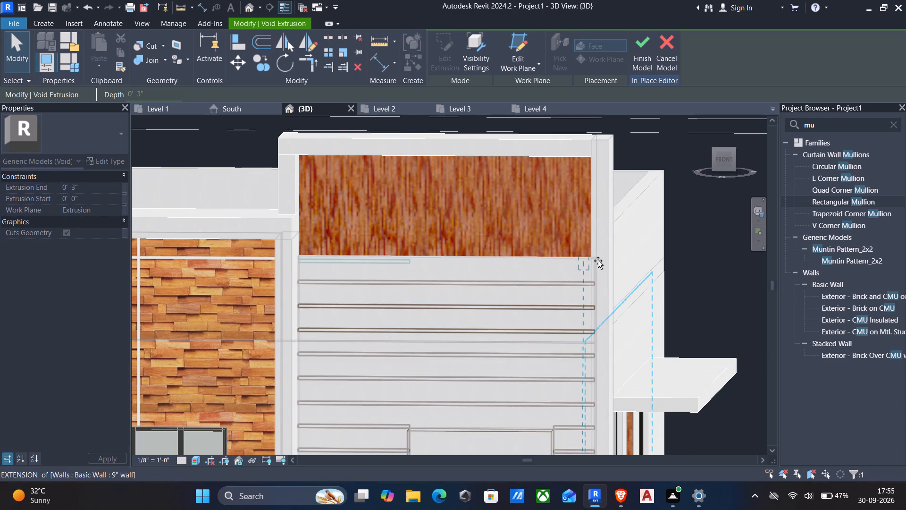
{"action": "left_click_drag", "start_coordinate": [598, 261], "coordinate": [594, 261]}
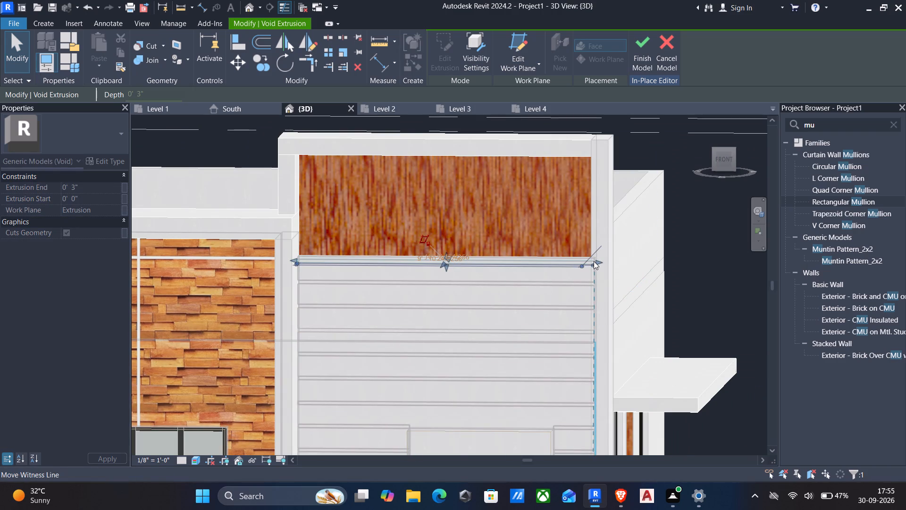
{"action": "key", "text": "Escape"}
Finish the in-place model edit containing the lengthened wall groove.
{"action": "scroll", "coordinate": [464, 255], "scroll_direction": "down", "scroll_amount": 1}
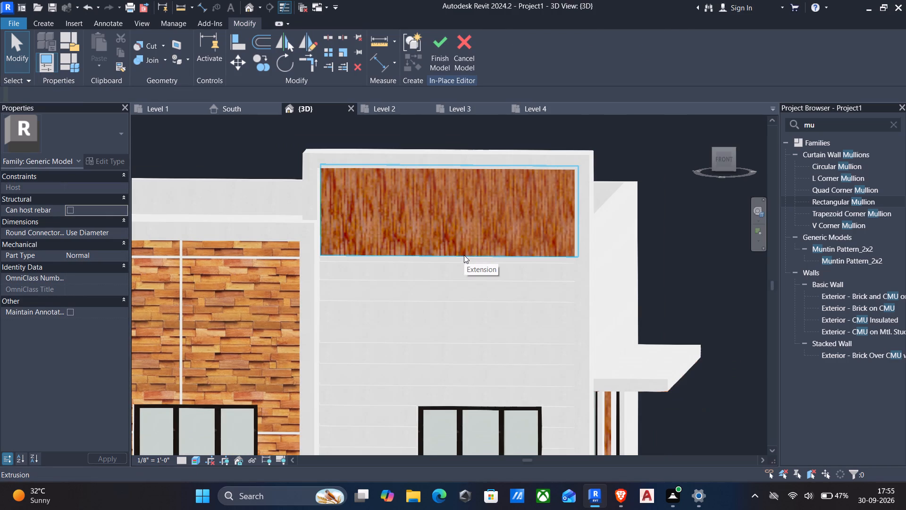
{"action": "middle_click_drag", "start_coordinate": [464, 255], "coordinate": [462, 258], "text": "shift"}
{"action": "middle_click_drag", "start_coordinate": [462, 258], "coordinate": [442, 274], "text": "shift"}
{"action": "left_click", "coordinate": [436, 45]}
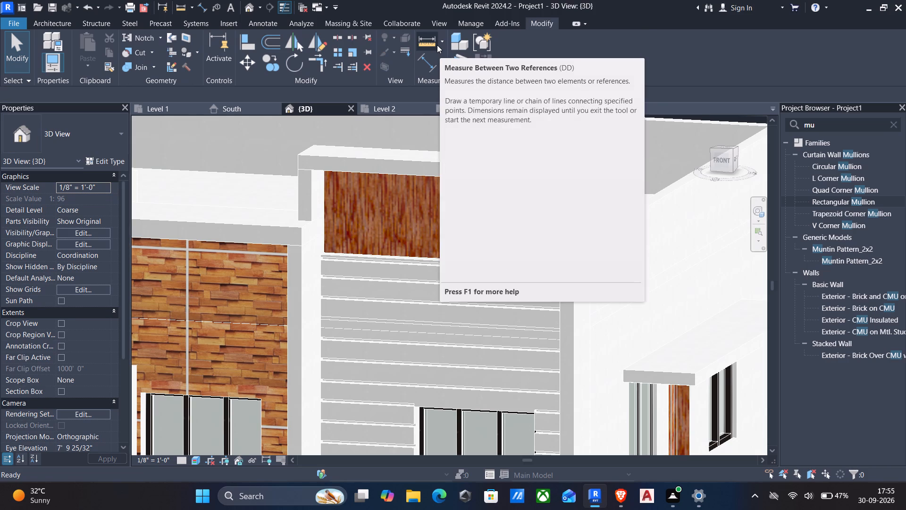
Examine the whole house exterior from the front and the side, checking the wood panel and wall grooves.
{"action": "scroll", "coordinate": [430, 78], "scroll_direction": "down", "scroll_amount": 2}
{"action": "scroll", "coordinate": [430, 242], "scroll_direction": "down", "scroll_amount": 3}
{"action": "middle_click_drag", "start_coordinate": [423, 265], "coordinate": [460, 245]}
{"action": "scroll", "coordinate": [460, 245], "scroll_direction": "down", "scroll_amount": 3}
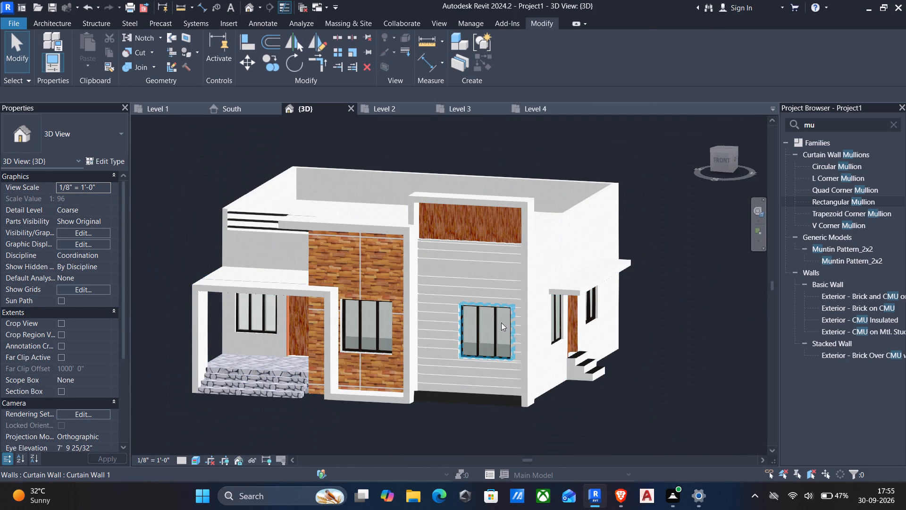
{"action": "middle_click_drag", "start_coordinate": [503, 323], "coordinate": [478, 276], "text": "shift"}
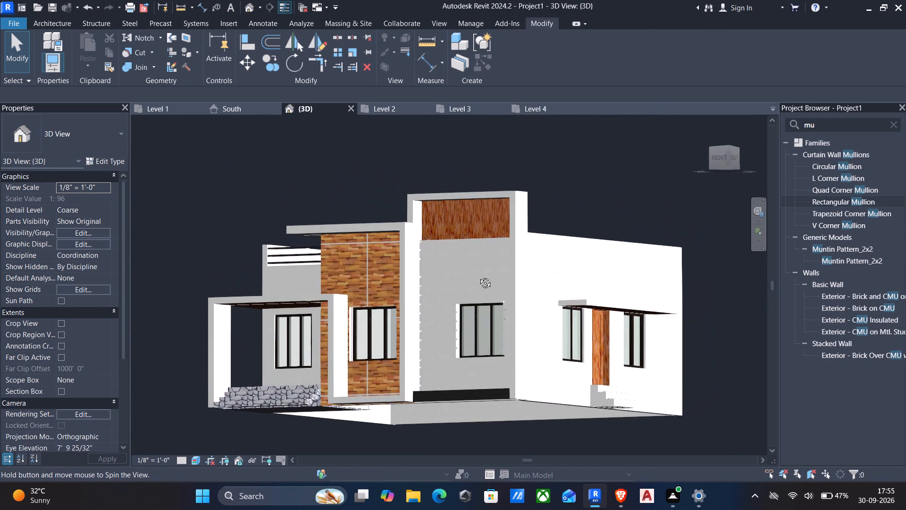
{"action": "middle_click_drag", "start_coordinate": [478, 276], "coordinate": [517, 264], "text": "shift"}
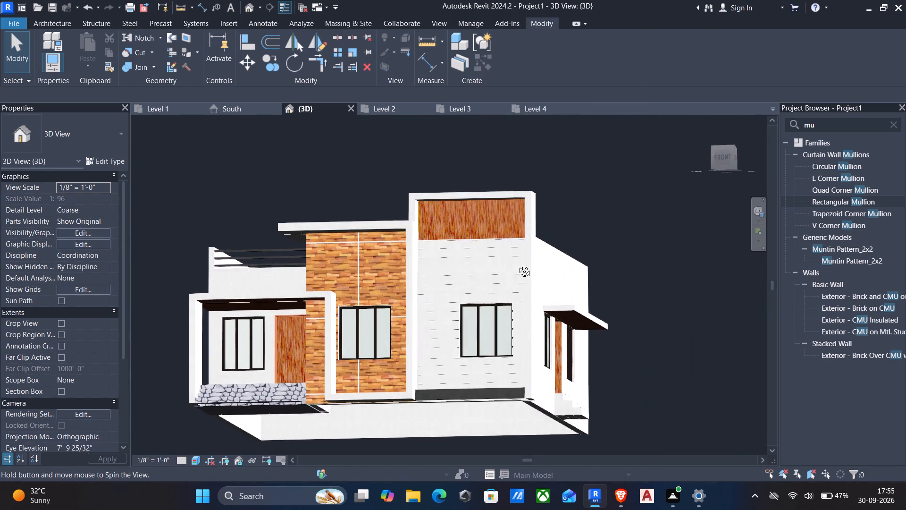
{"action": "middle_click_drag", "start_coordinate": [517, 264], "coordinate": [522, 263], "text": "shift"}
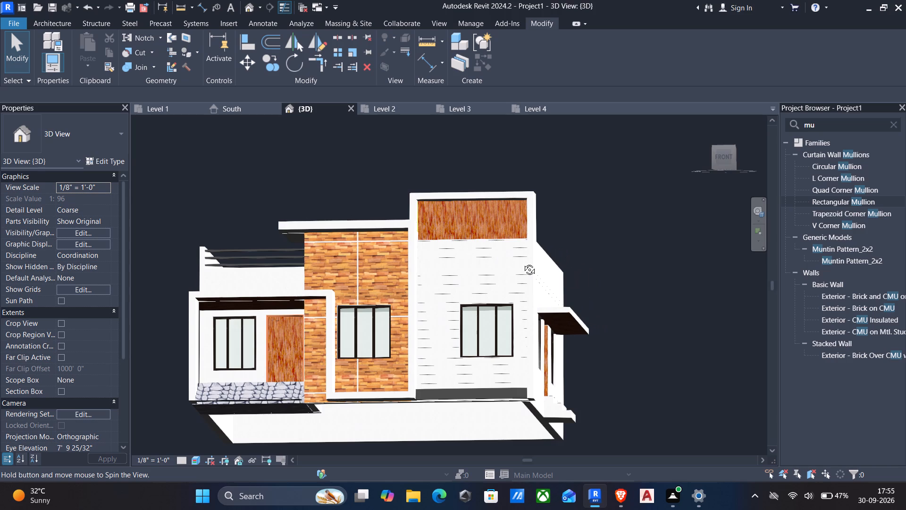
{"action": "middle_click_drag", "start_coordinate": [522, 263], "coordinate": [476, 266], "text": "shift"}
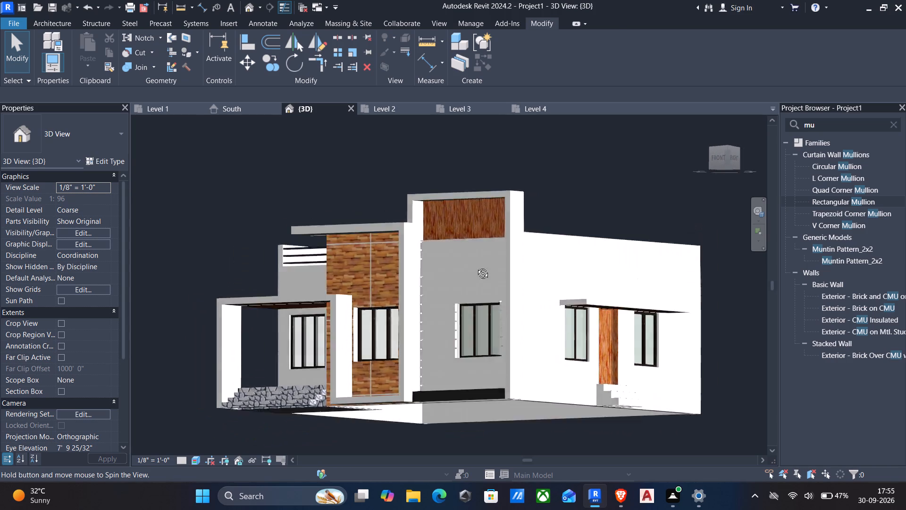
Examine the house exterior from the front, both sides and above, checking the wood panels, wall grooves, windows and porch.
{"action": "middle_click_drag", "start_coordinate": [476, 266], "coordinate": [484, 355], "text": "shift"}
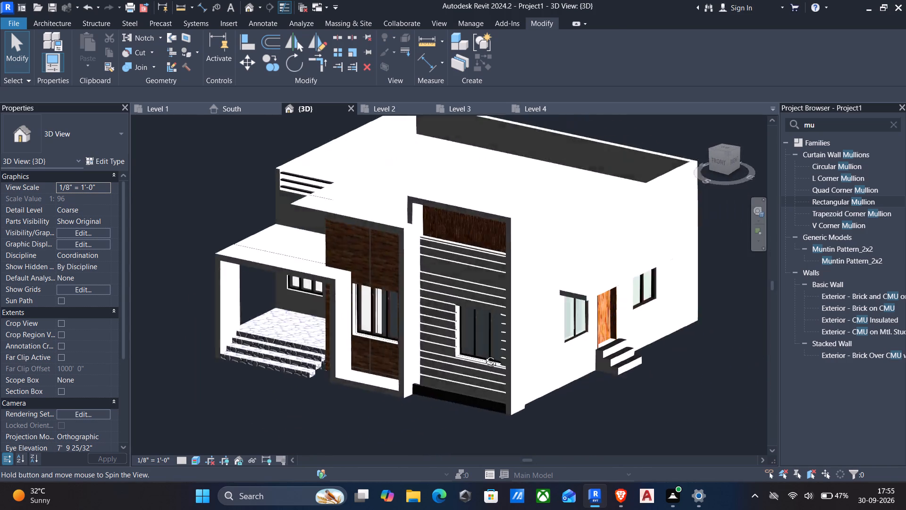
{"action": "middle_click_drag", "start_coordinate": [484, 355], "coordinate": [626, 339], "text": "shift"}
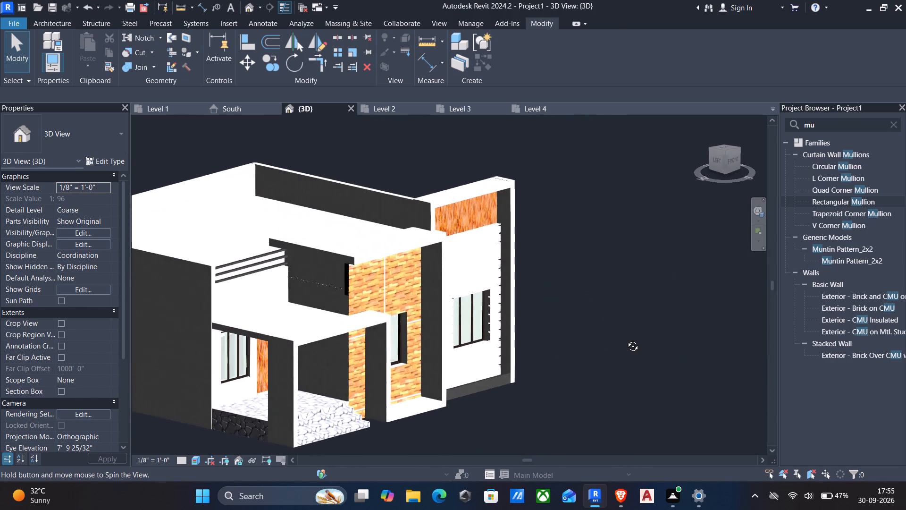
{"action": "middle_click_drag", "start_coordinate": [626, 339], "coordinate": [522, 322], "text": "shift"}
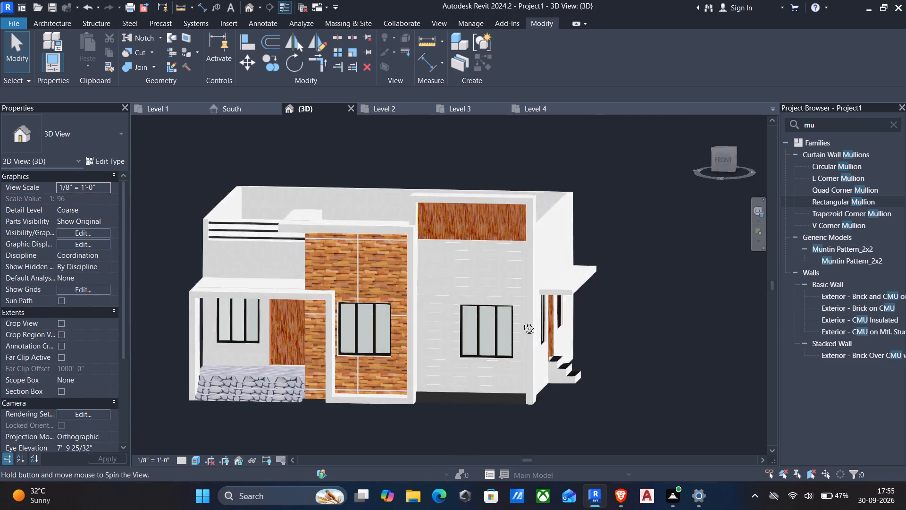
{"action": "middle_click_drag", "start_coordinate": [522, 322], "coordinate": [544, 345], "text": "shift"}
{"action": "scroll", "coordinate": [470, 359], "scroll_direction": "up", "scroll_amount": 4}
{"action": "middle_click_drag", "start_coordinate": [481, 353], "coordinate": [489, 348]}
{"action": "scroll", "coordinate": [490, 347], "scroll_direction": "down", "scroll_amount": 3}
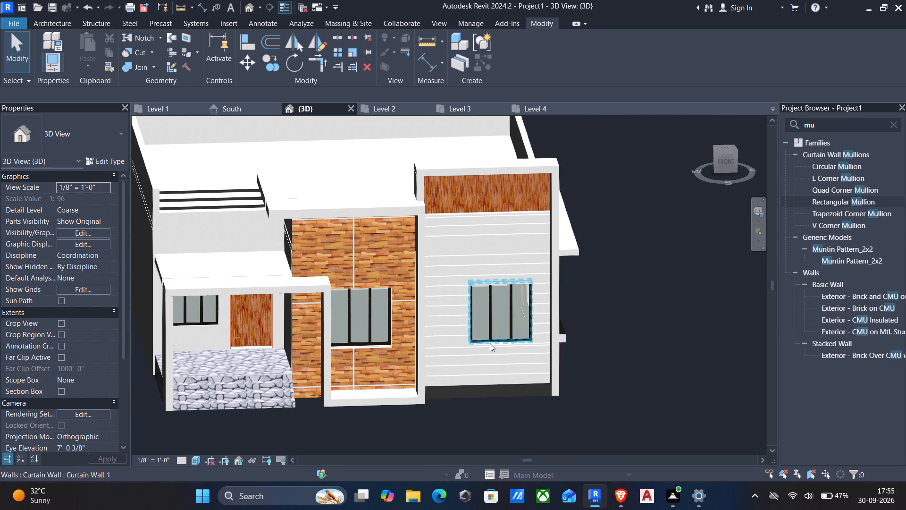
{"action": "middle_click_drag", "start_coordinate": [492, 339], "coordinate": [520, 332]}
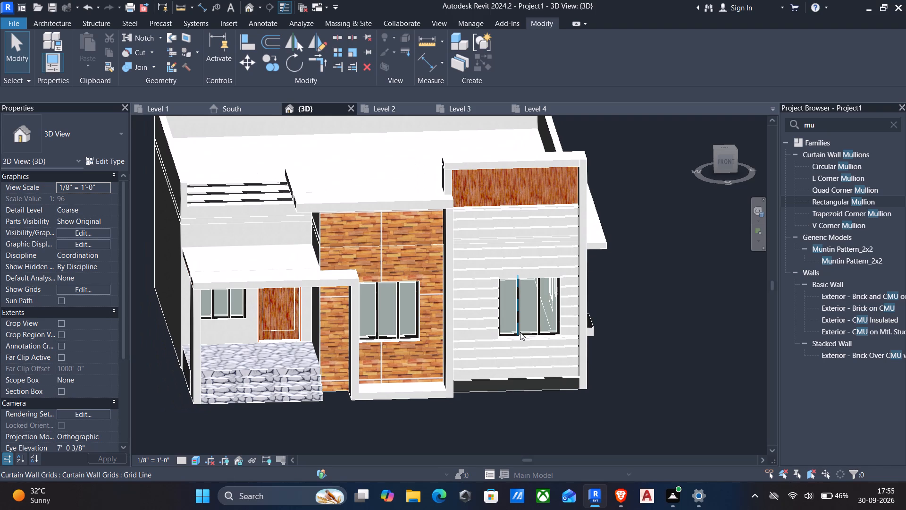
{"action": "middle_click_drag", "start_coordinate": [412, 292], "coordinate": [516, 299]}
{"action": "middle_click_drag", "start_coordinate": [517, 291], "coordinate": [479, 281]}
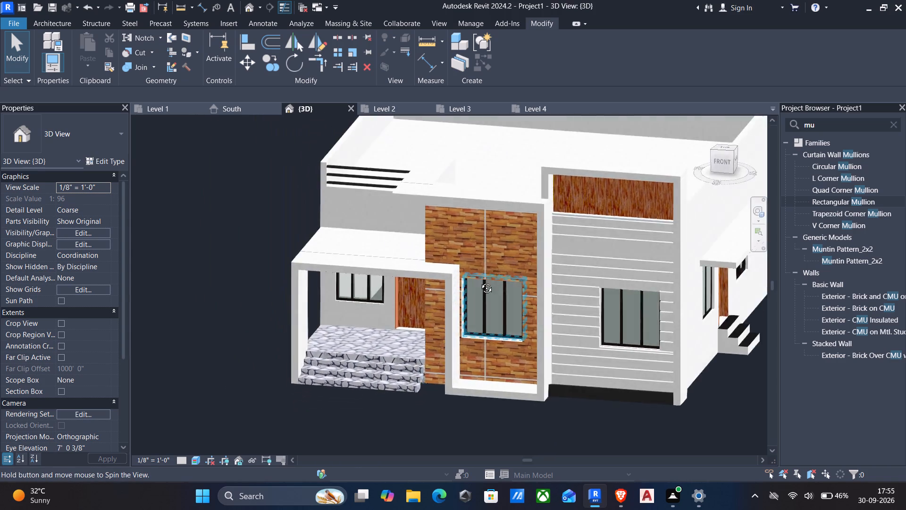
{"action": "middle_click_drag", "start_coordinate": [479, 281], "coordinate": [572, 245]}
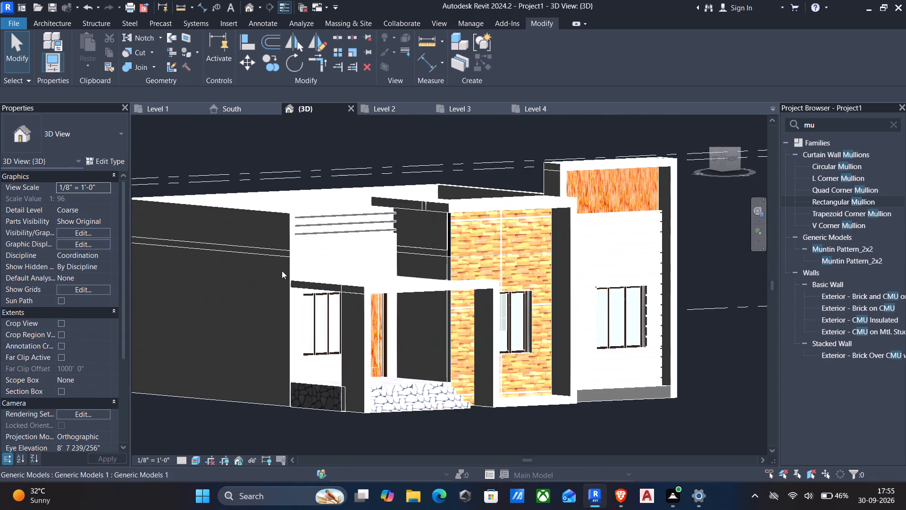
{"action": "scroll", "coordinate": [229, 214], "scroll_direction": "up", "scroll_amount": 2}
{"action": "scroll", "coordinate": [268, 220], "scroll_direction": "down", "scroll_amount": 5}
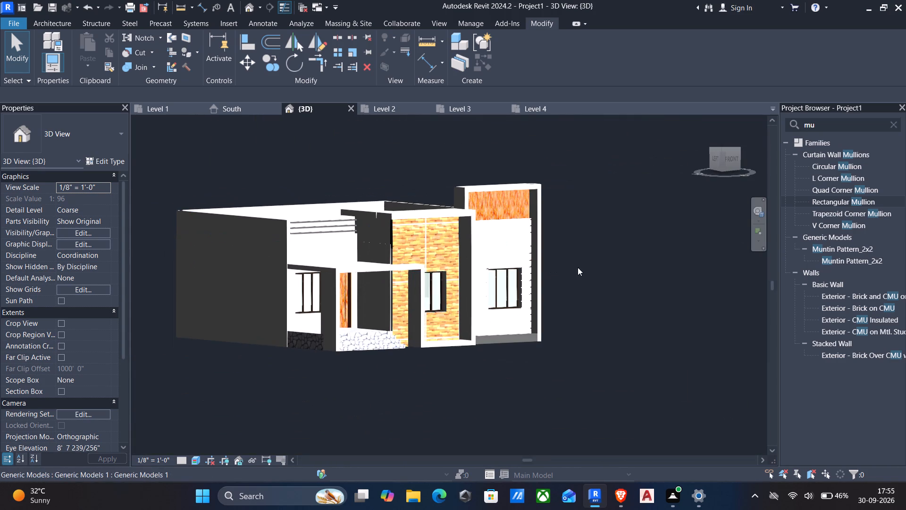
{"action": "middle_click_drag", "start_coordinate": [578, 267], "coordinate": [460, 283], "text": "shift"}
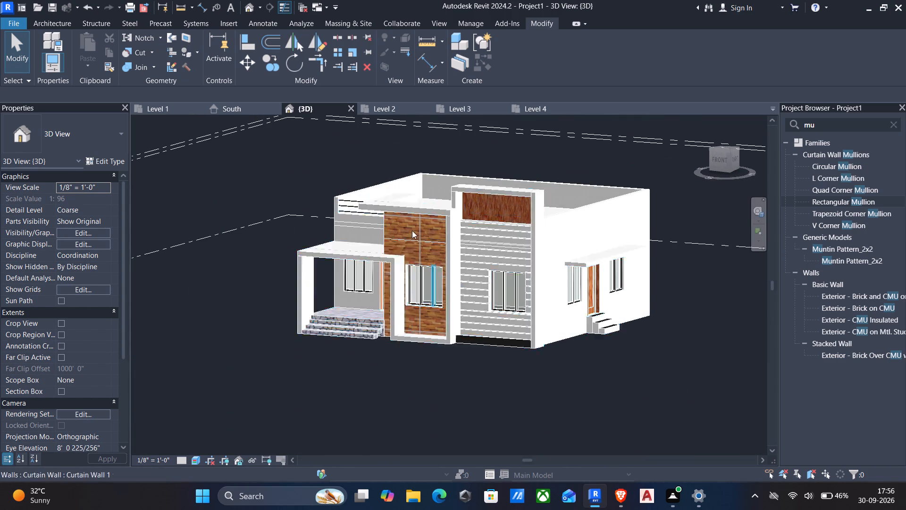
Start placing a component and browse to the US family library folder for loading a new family.
{"action": "left_click", "coordinate": [55, 18]}
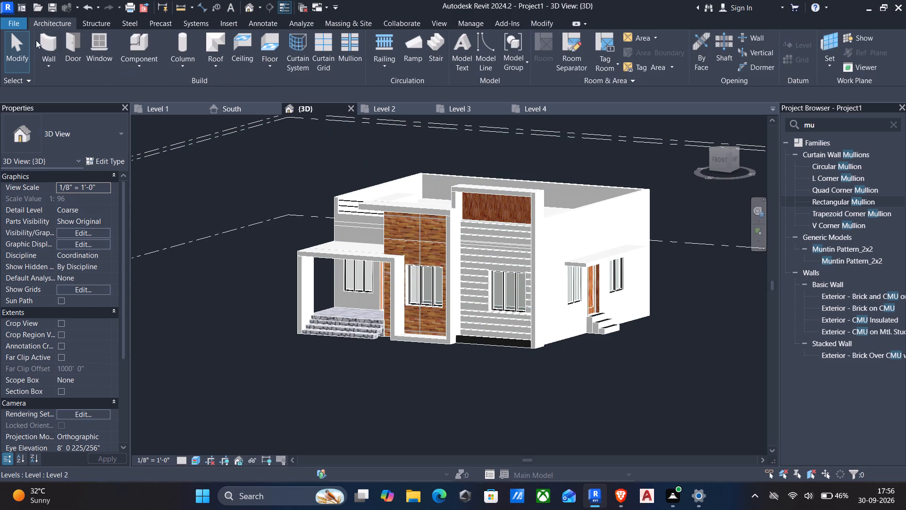
{"action": "left_click", "coordinate": [134, 67]}
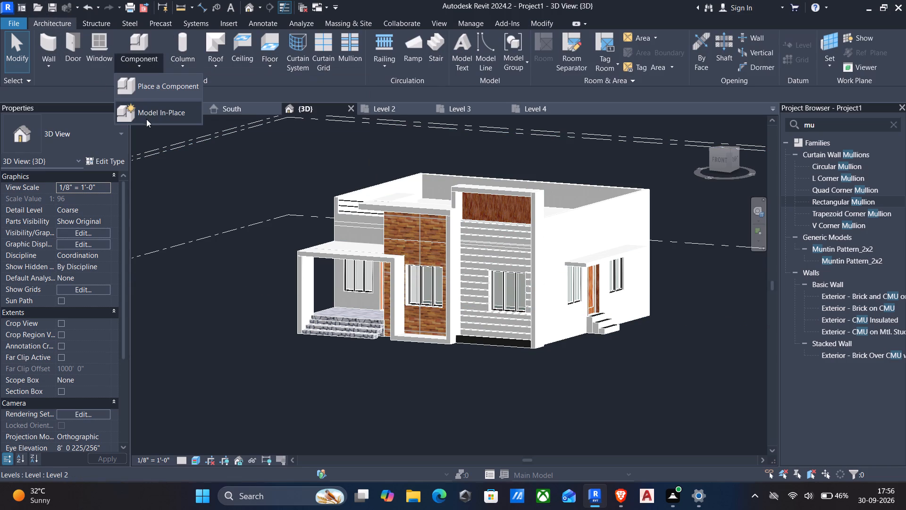
{"action": "left_click", "coordinate": [154, 85]}
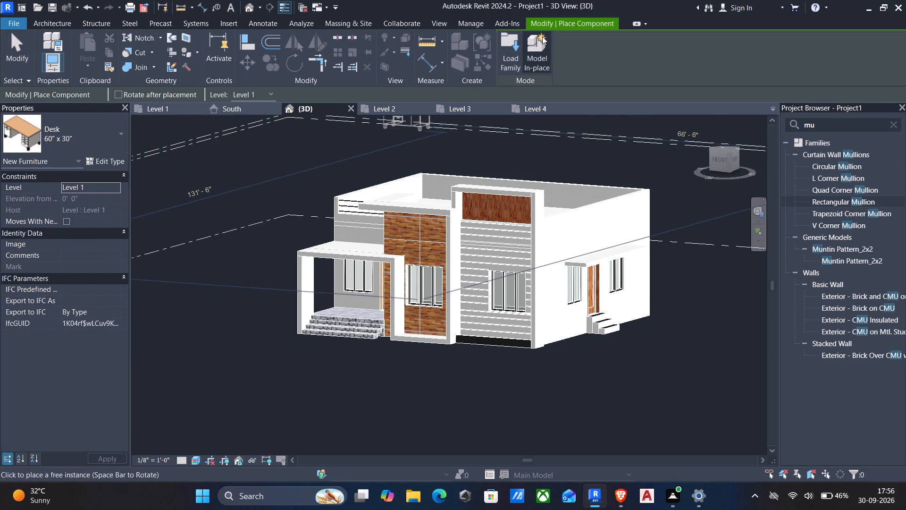
{"action": "left_click", "coordinate": [518, 50]}
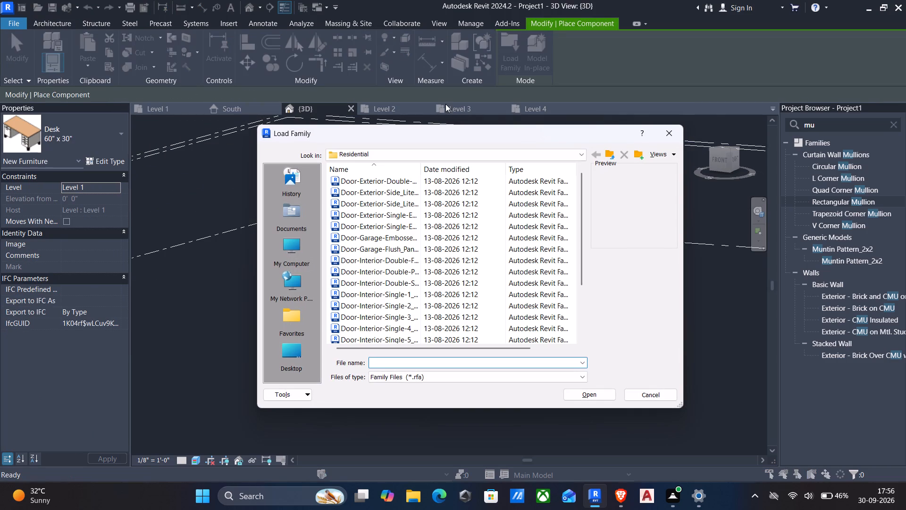
{"action": "left_click", "coordinate": [607, 153]}
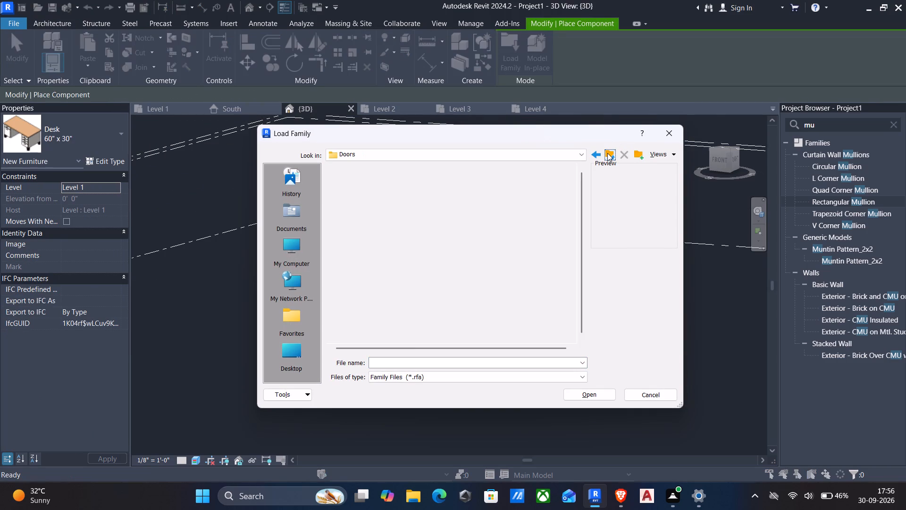
{"action": "left_click", "coordinate": [607, 153]}
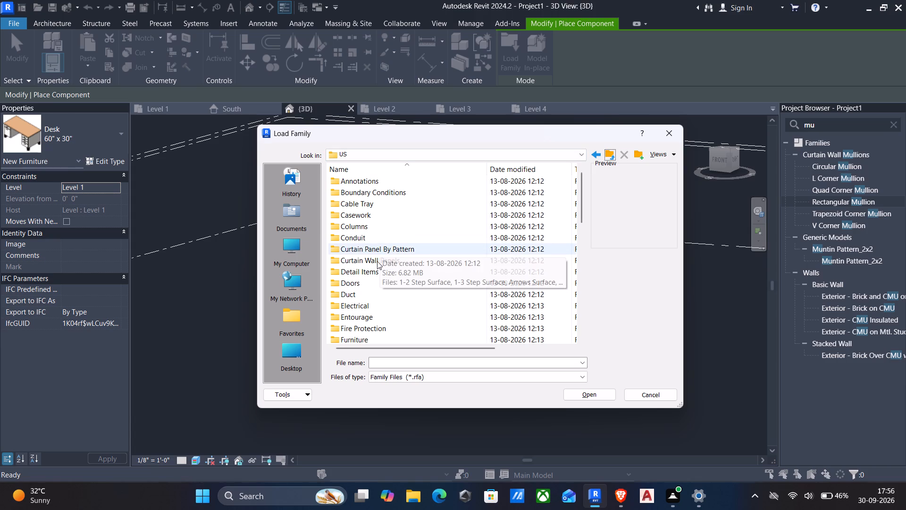
Look through the Electrical library's Architectural, Electrical Power and Distribution folders, preview the Electrical Panel family, and return to the Electrical folder.
{"action": "double_click", "coordinate": [334, 306]}
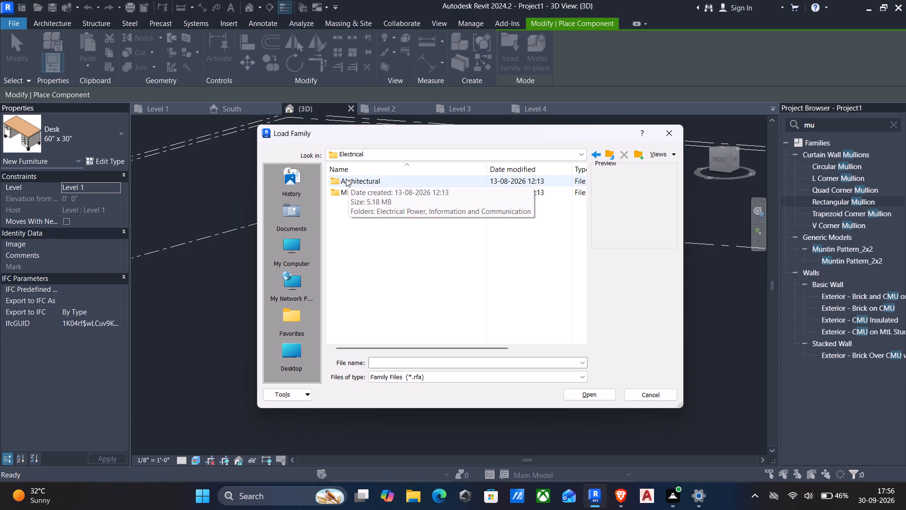
{"action": "left_click", "coordinate": [346, 178]}
{"action": "double_click", "coordinate": [337, 180]}
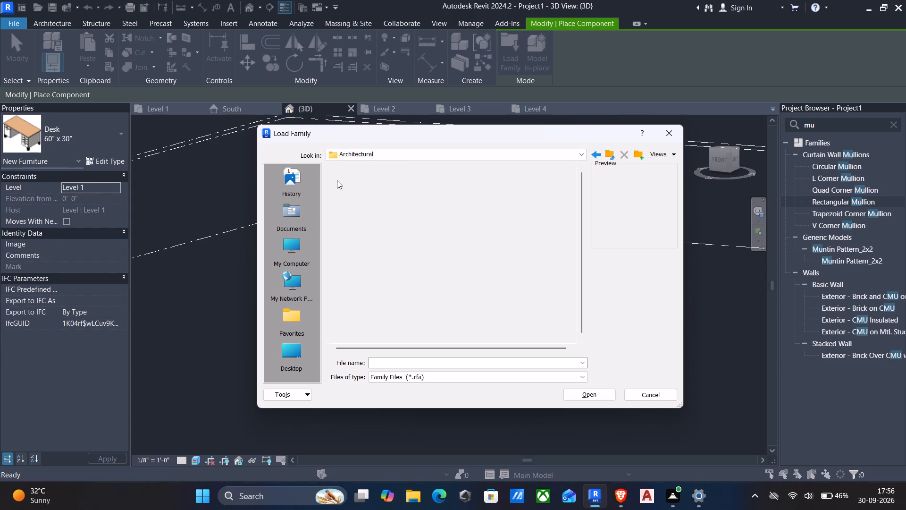
{"action": "left_click", "coordinate": [337, 180]}
{"action": "left_click", "coordinate": [337, 180]}
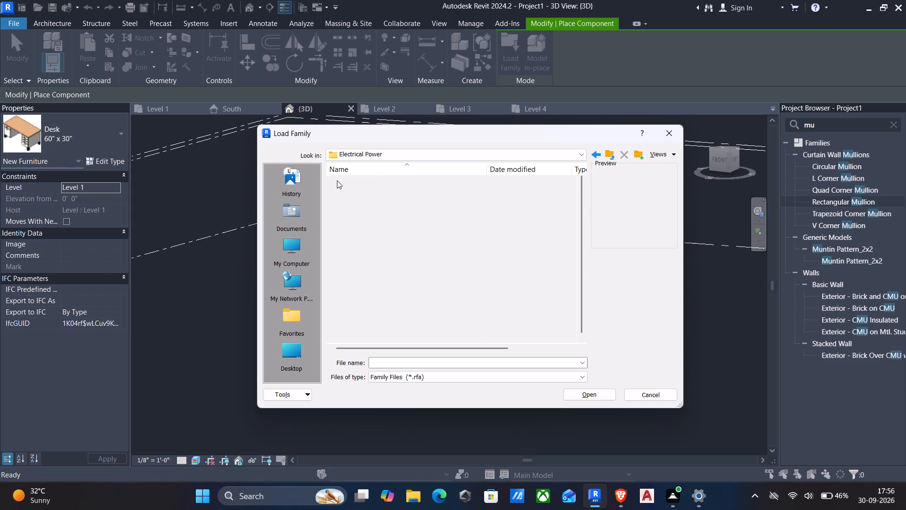
{"action": "double_click", "coordinate": [337, 180]}
{"action": "left_click", "coordinate": [345, 182]}
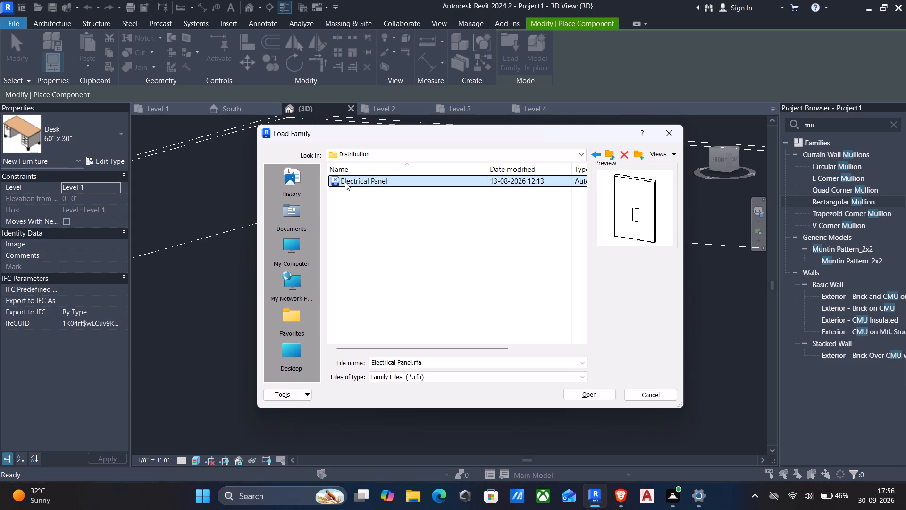
{"action": "left_click", "coordinate": [588, 155]}
{"action": "left_click", "coordinate": [608, 156]}
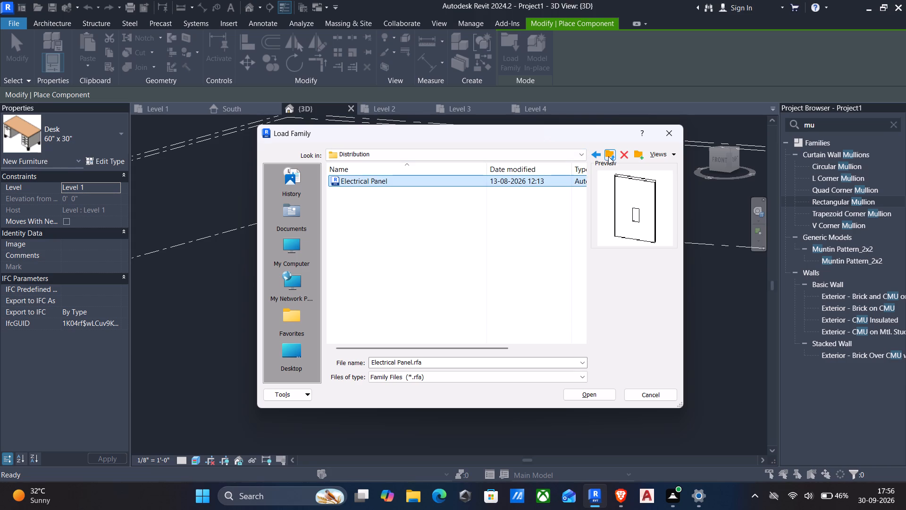
{"action": "left_click", "coordinate": [595, 154]}
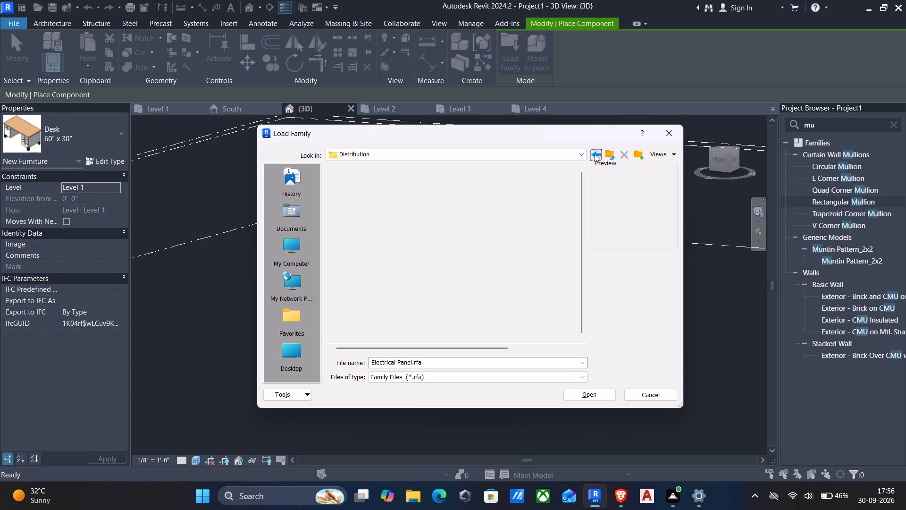
{"action": "left_click", "coordinate": [595, 154]}
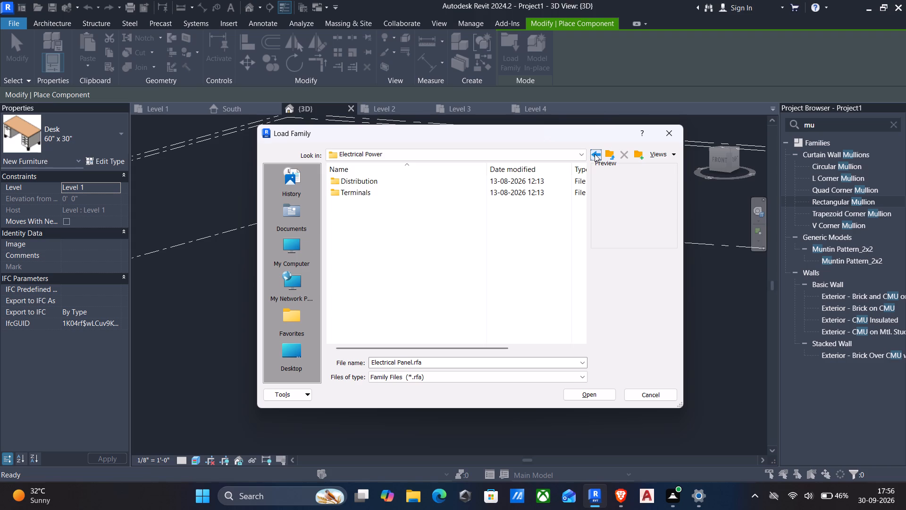
{"action": "left_click", "coordinate": [595, 154]}
{"action": "left_click", "coordinate": [595, 154]}
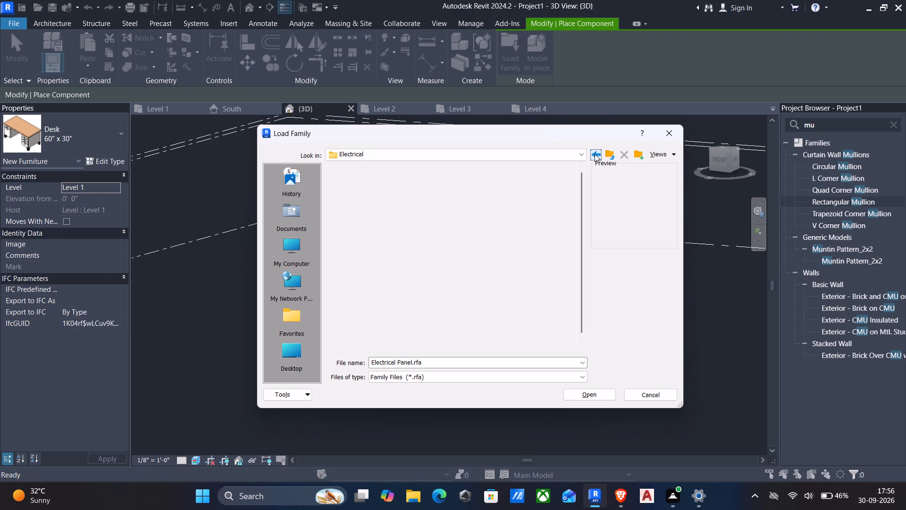
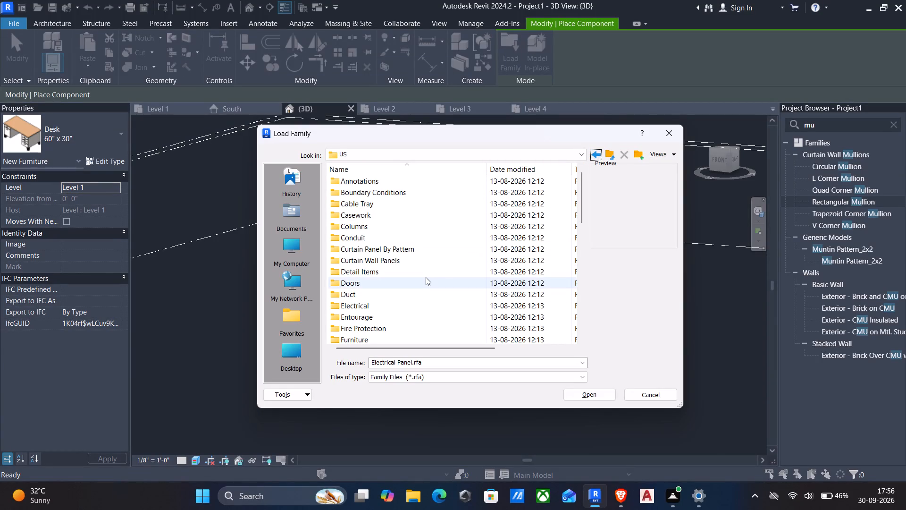
Preview the families in the Entourage library folder from RPC Beetle to Van, and return to the US folder.
{"action": "double_click", "coordinate": [333, 320]}
{"action": "left_click", "coordinate": [358, 180]}
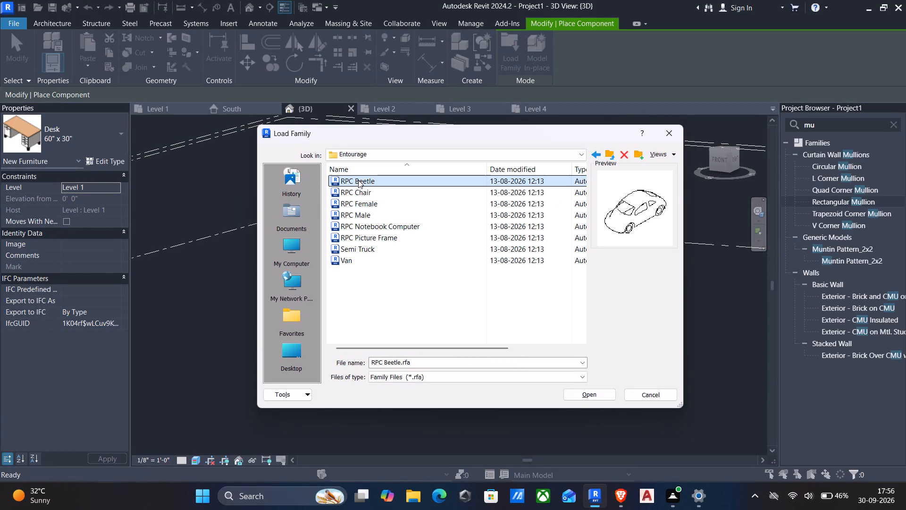
{"action": "key", "text": "Down"}
{"action": "key", "text": "Down"}
{"action": "key", "text": "Down"}
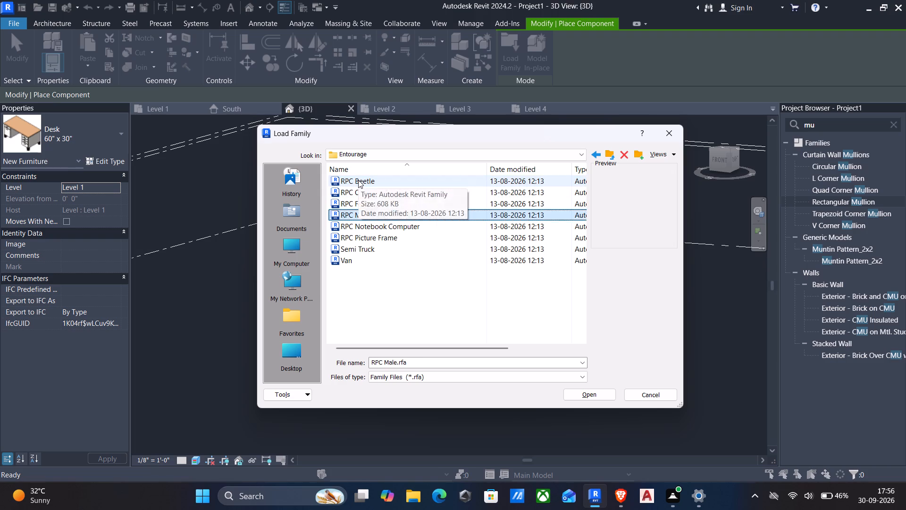
{"action": "key", "text": "Down"}
{"action": "key", "text": "Down"}
{"action": "key", "text": "Down"}
{"action": "key", "text": "Down"}
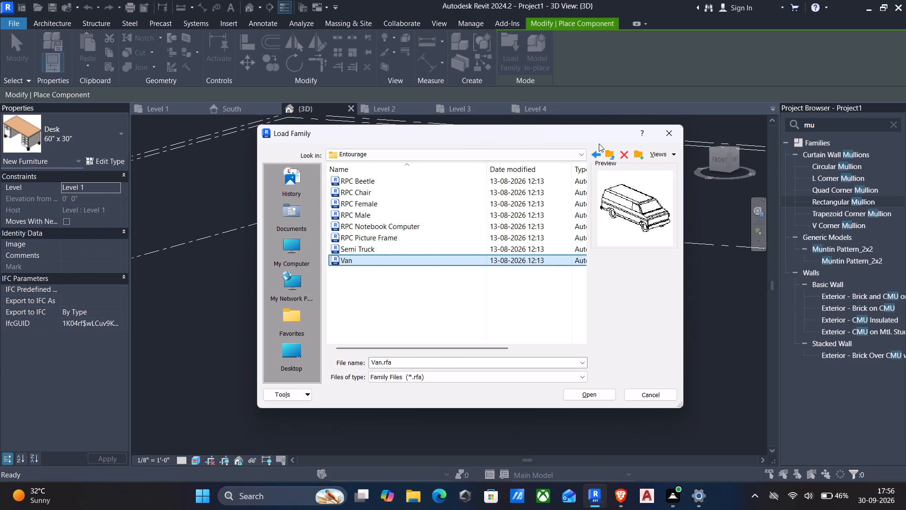
{"action": "left_click", "coordinate": [598, 155]}
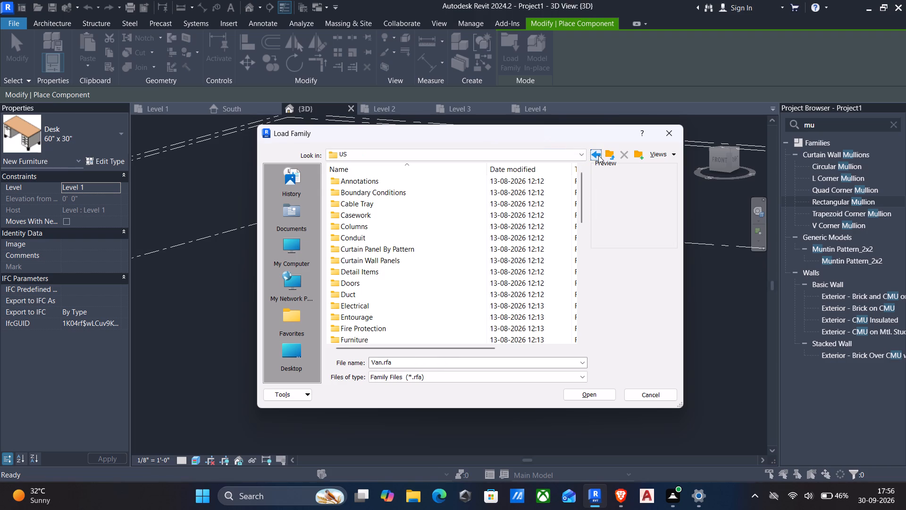
Preview the channel and ladder families in the Cable Tray Fittings library folder, and return to the US folder.
{"action": "left_click", "coordinate": [354, 201]}
{"action": "double_click", "coordinate": [336, 203]}
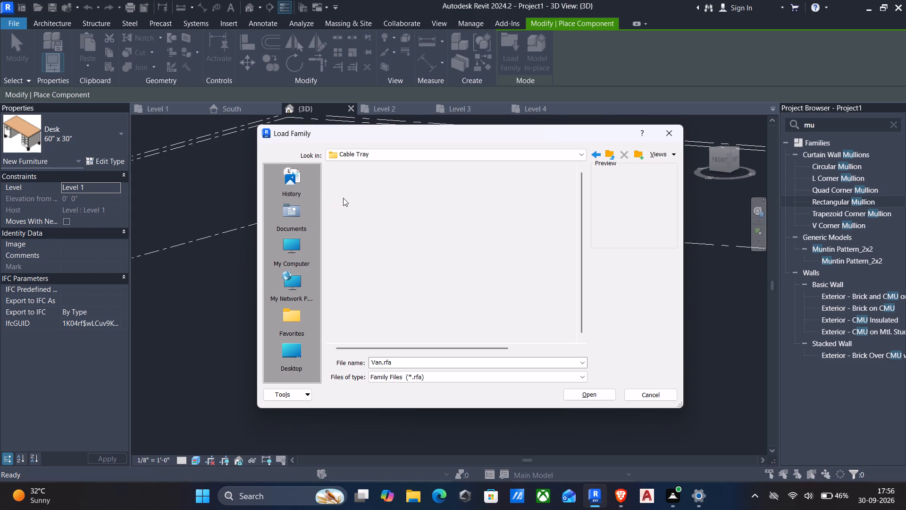
{"action": "double_click", "coordinate": [334, 182]}
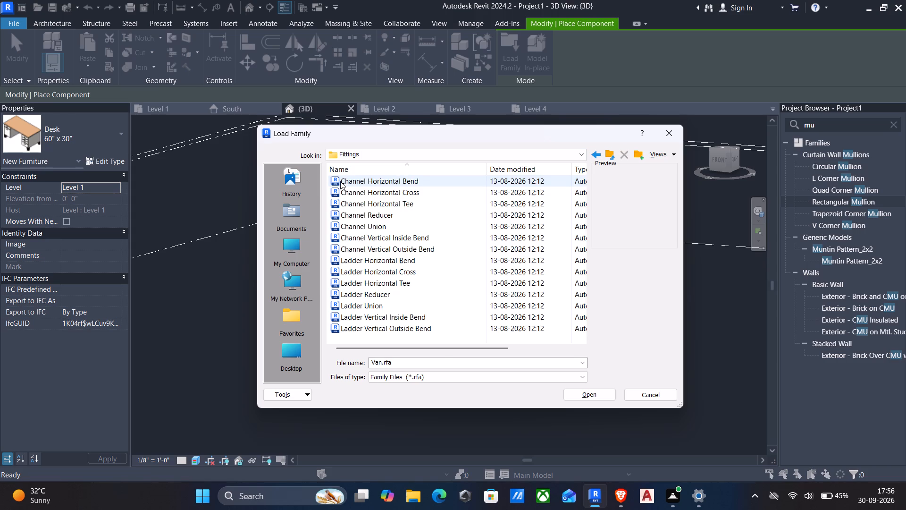
{"action": "left_click", "coordinate": [340, 181]}
{"action": "key", "text": "Down"}
{"action": "key", "text": "Down"}
{"action": "key", "text": "Down"}
{"action": "key", "text": "Down"}
{"action": "key", "text": "Down"}
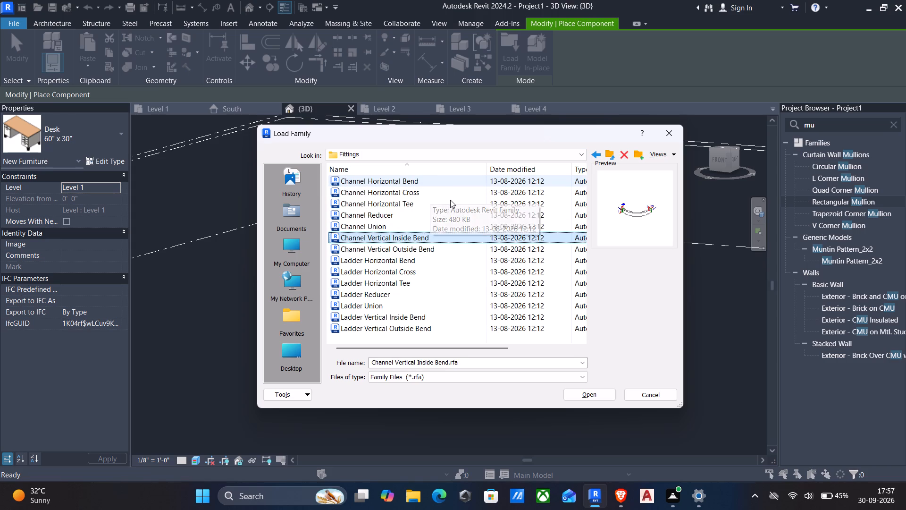
{"action": "key", "text": "Down"}
{"action": "key", "text": "Down"}
{"action": "key", "text": "Down"}
{"action": "key", "text": "Down"}
{"action": "key", "text": "Down"}
{"action": "key", "text": "Down"}
{"action": "key", "text": "Down"}
{"action": "key", "text": "Down"}
{"action": "key", "text": "Down"}
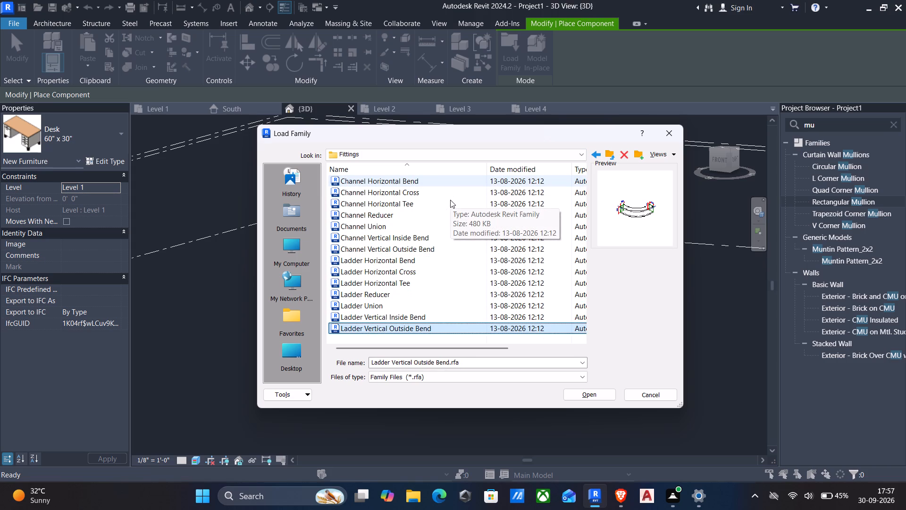
{"action": "key", "text": "Down"}
{"action": "left_click", "coordinate": [592, 151]}
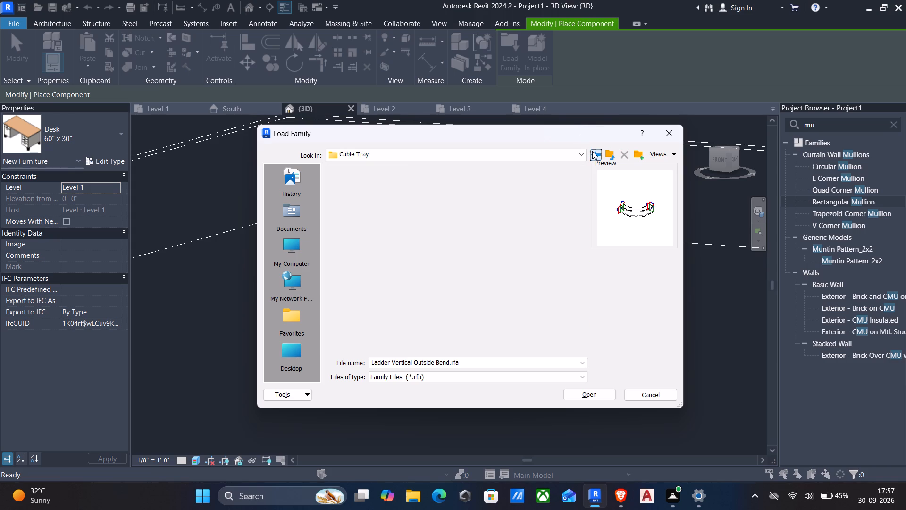
{"action": "left_click", "coordinate": [592, 151]}
Find the Lighting library's Architectural folder, preview the bollard, street and wall pack lights under External, and go back to Architectural.
{"action": "scroll", "coordinate": [363, 234], "scroll_direction": "down", "scroll_amount": 4}
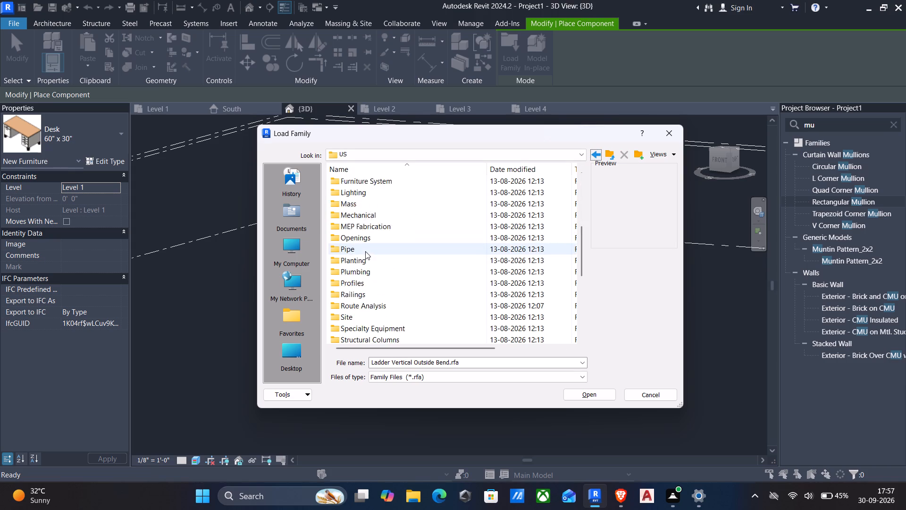
{"action": "scroll", "coordinate": [365, 251], "scroll_direction": "down", "scroll_amount": 14}
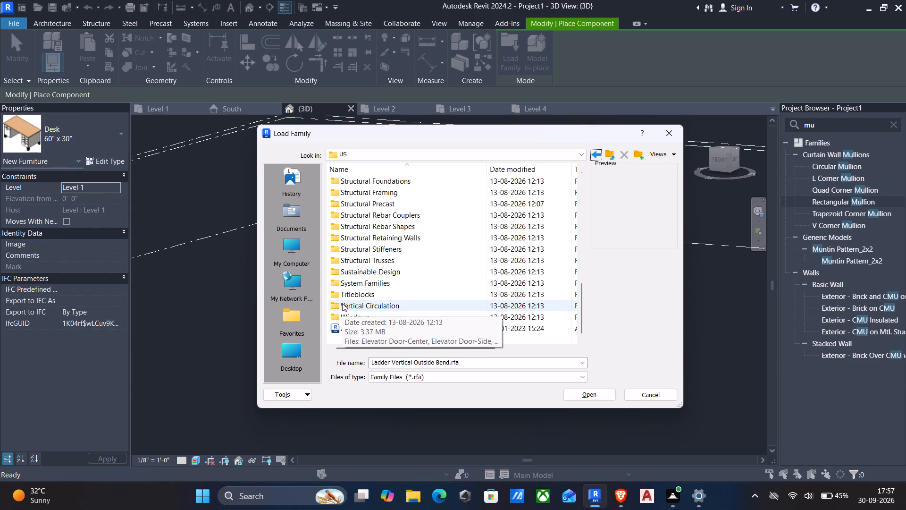
{"action": "scroll", "coordinate": [328, 194], "scroll_direction": "up", "scroll_amount": 3}
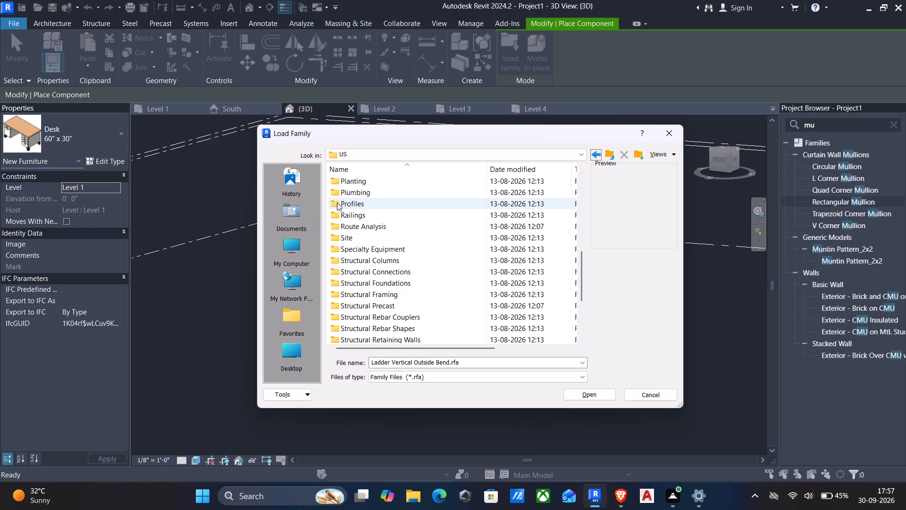
{"action": "scroll", "coordinate": [337, 200], "scroll_direction": "up", "scroll_amount": 2}
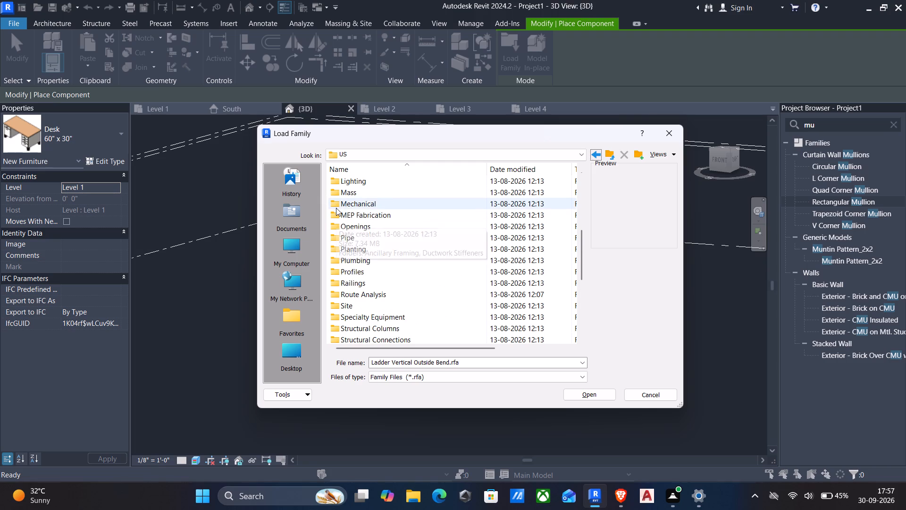
{"action": "scroll", "coordinate": [336, 208], "scroll_direction": "up", "scroll_amount": 1}
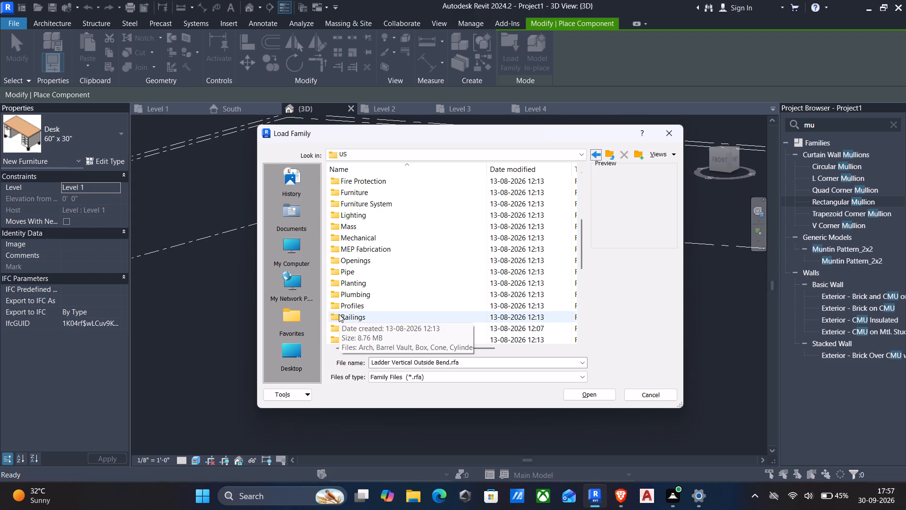
{"action": "double_click", "coordinate": [336, 217]}
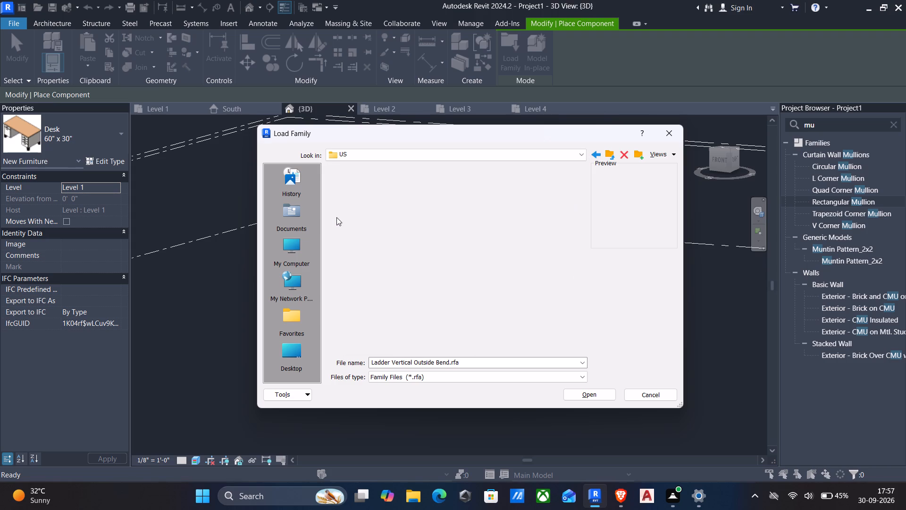
{"action": "double_click", "coordinate": [338, 179]}
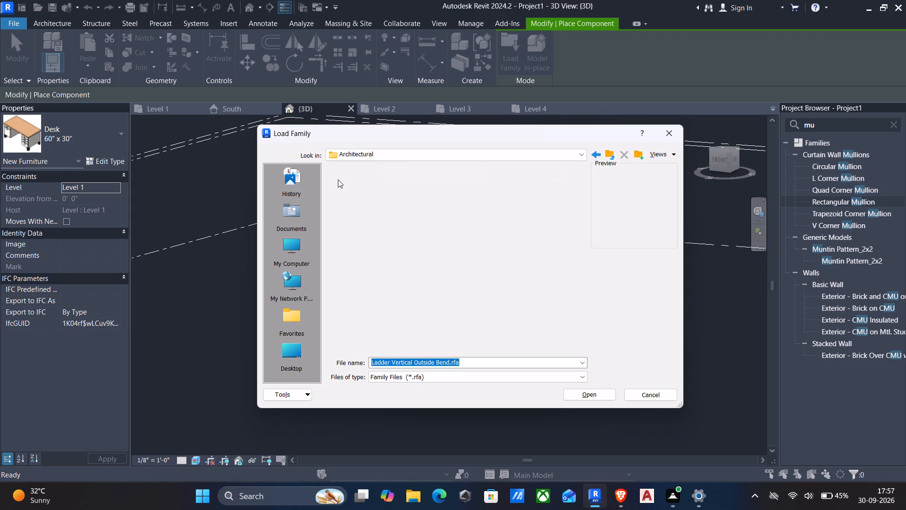
{"action": "double_click", "coordinate": [351, 182]}
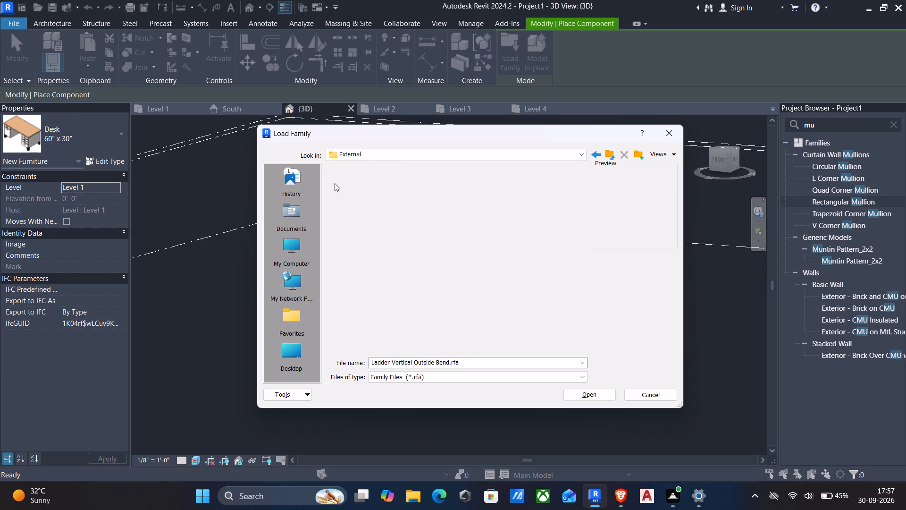
{"action": "left_click", "coordinate": [362, 176]}
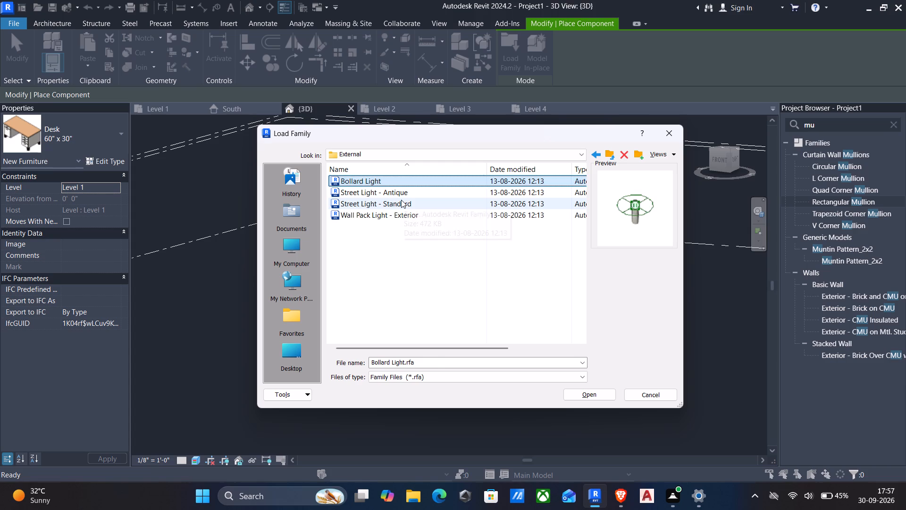
{"action": "key", "text": "Down"}
{"action": "key", "text": "Down"}
{"action": "key", "text": "Down"}
{"action": "key", "text": "Down"}
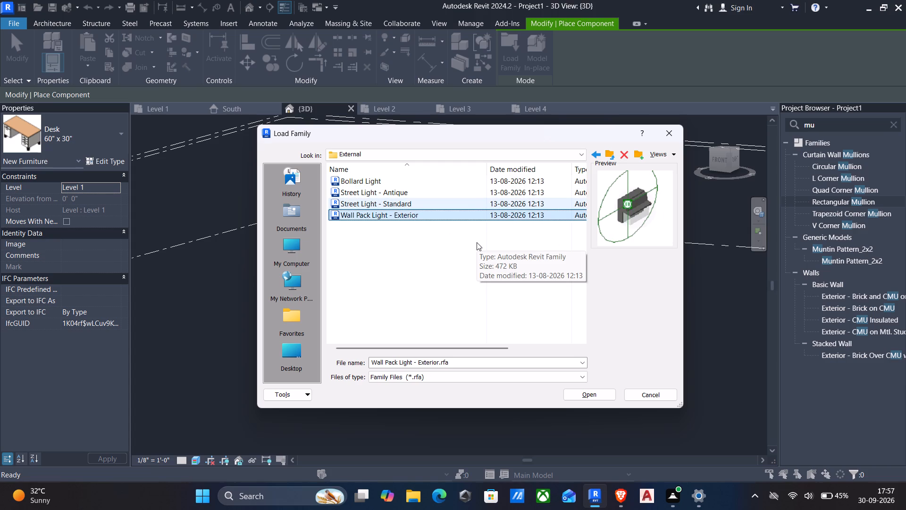
{"action": "key", "text": "Up"}
{"action": "key", "text": "Up"}
{"action": "key", "text": "Up"}
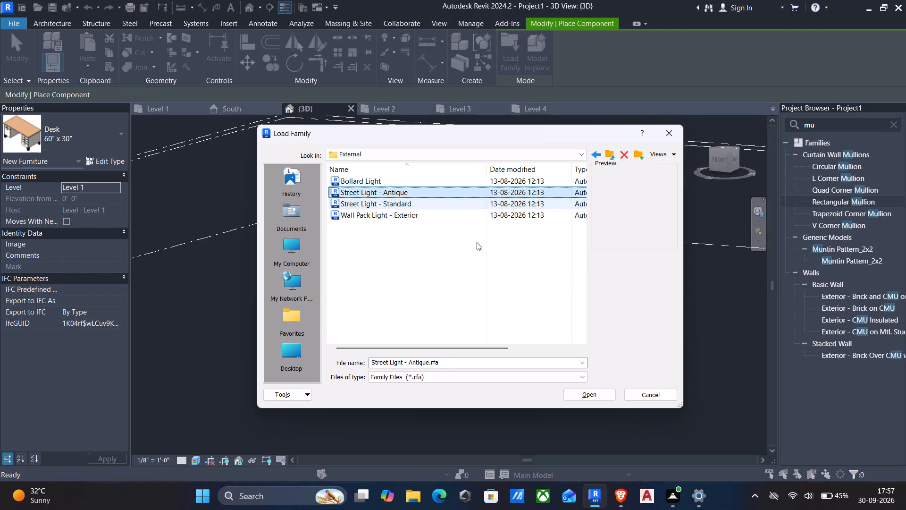
{"action": "key", "text": "Up"}
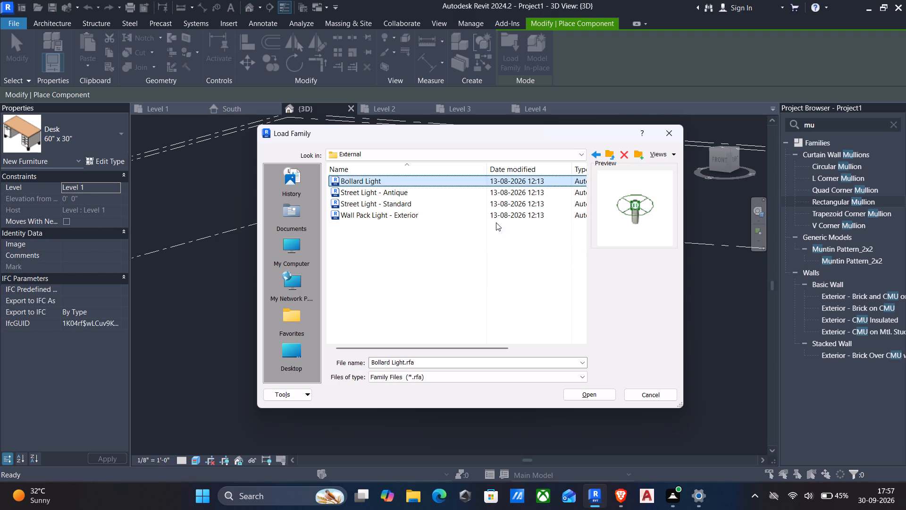
{"action": "left_click", "coordinate": [596, 153]}
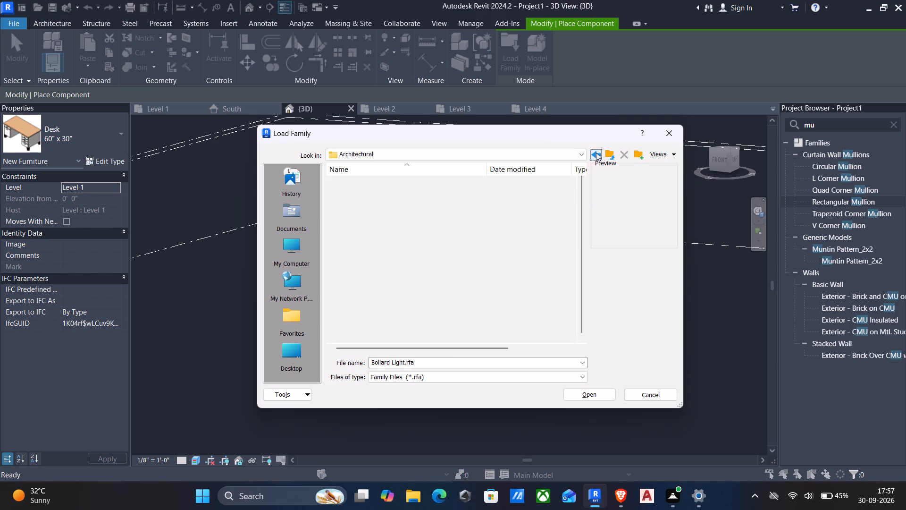
Browse the Internal architectural lighting families and load the Pendant Light - Disk family into the project.
{"action": "double_click", "coordinate": [333, 193]}
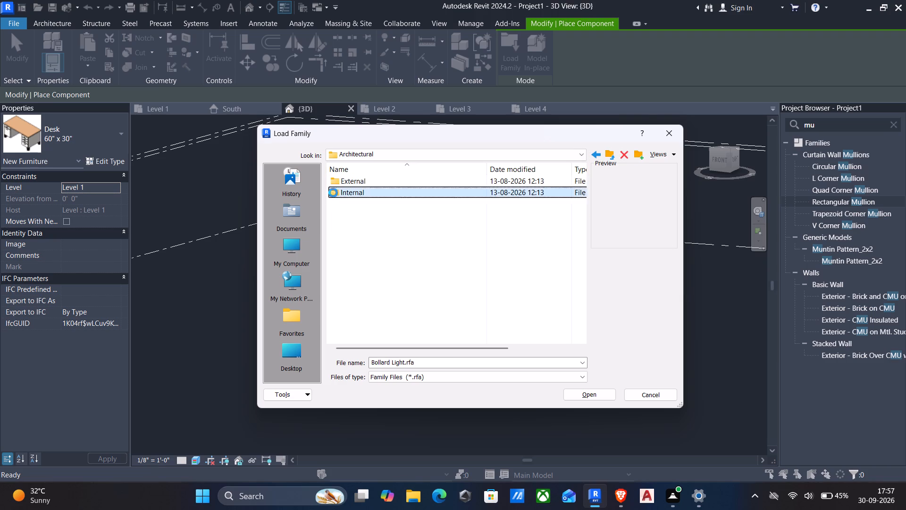
{"action": "left_click", "coordinate": [351, 181]}
{"action": "key", "text": "Down"}
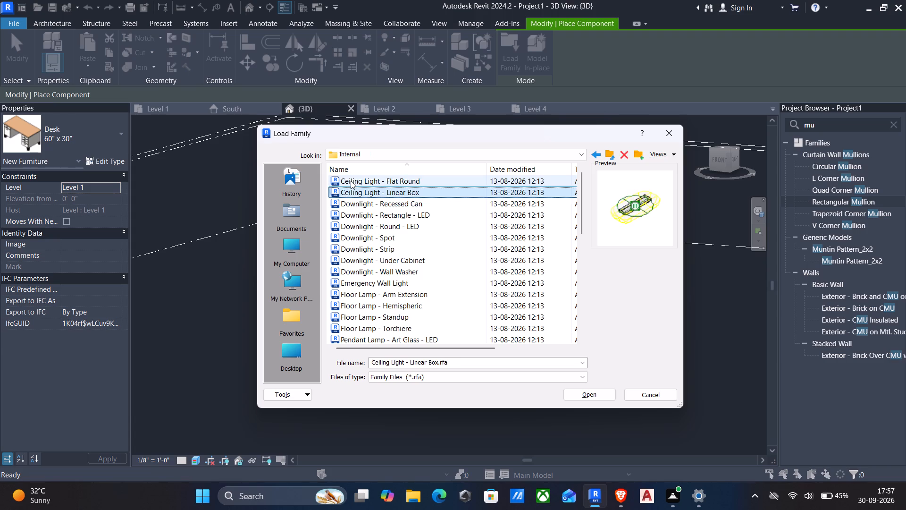
{"action": "key", "text": "Down"}
{"action": "key", "text": "Down"}
{"action": "key", "text": "Down"}
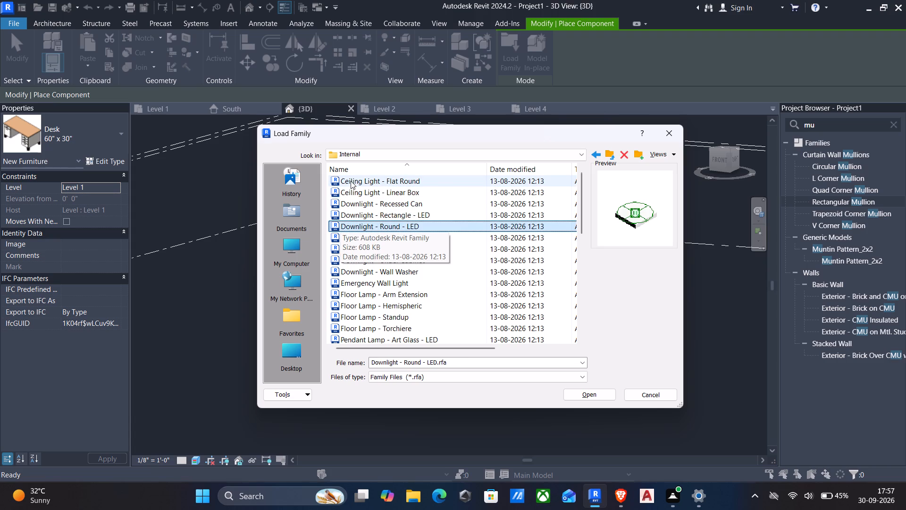
{"action": "key", "text": "Down"}
{"action": "key", "text": "Down"}
{"action": "key", "text": "Down"}
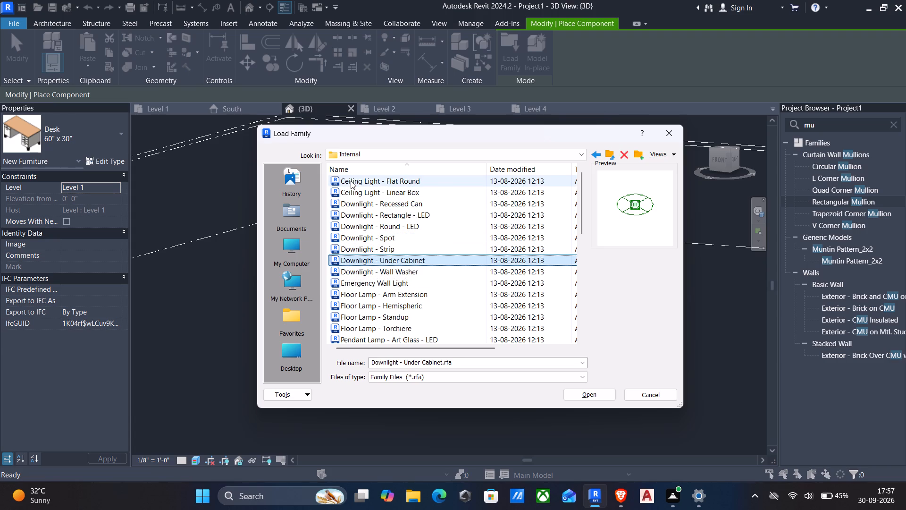
{"action": "key", "text": "Down"}
{"action": "key", "text": "Down"}
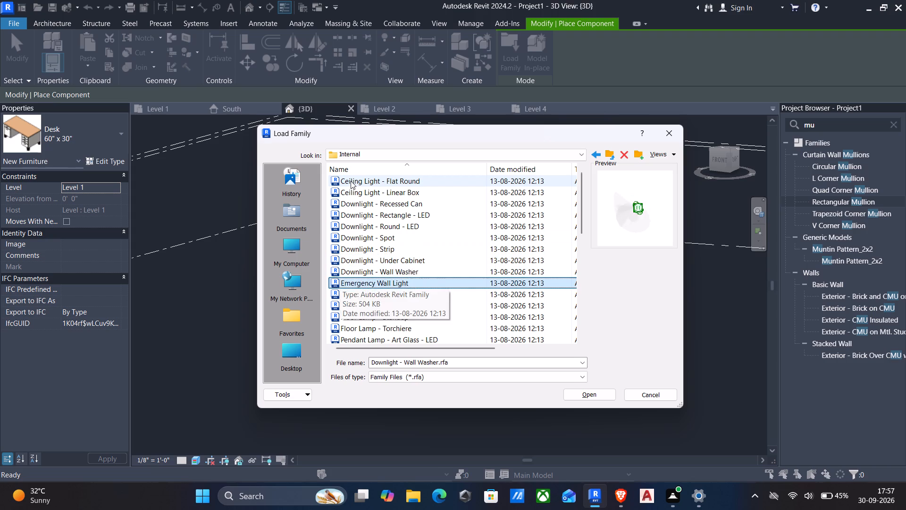
{"action": "key", "text": "Down"}
{"action": "key", "text": "Down"}
{"action": "key", "text": "Down"}
{"action": "key", "text": "Down"}
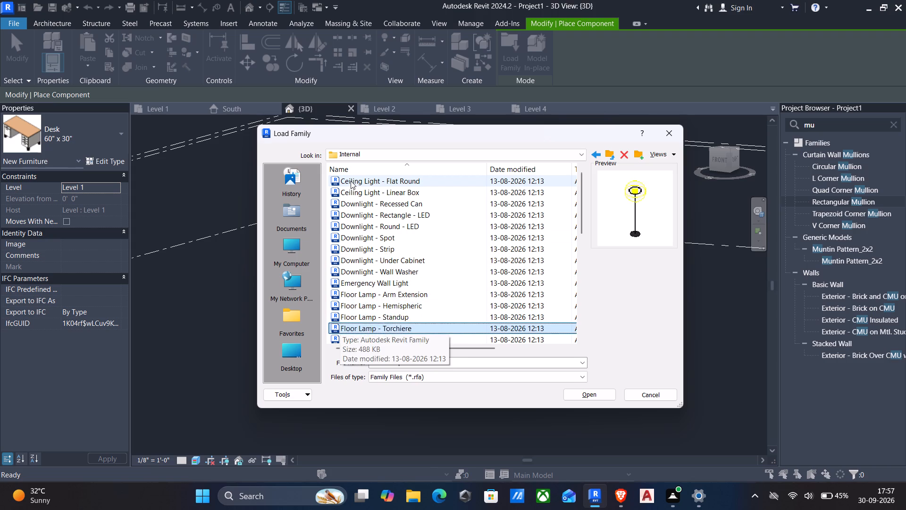
{"action": "key", "text": "Down"}
{"action": "key", "text": "Down"}
{"action": "key", "text": "Down"}
{"action": "key", "text": "Down"}
{"action": "key", "text": "Up"}
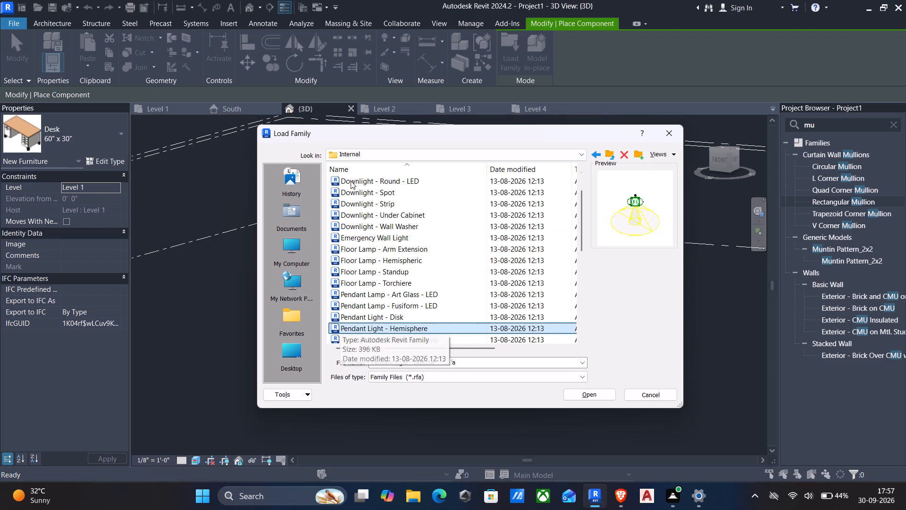
{"action": "left_click", "coordinate": [574, 391]}
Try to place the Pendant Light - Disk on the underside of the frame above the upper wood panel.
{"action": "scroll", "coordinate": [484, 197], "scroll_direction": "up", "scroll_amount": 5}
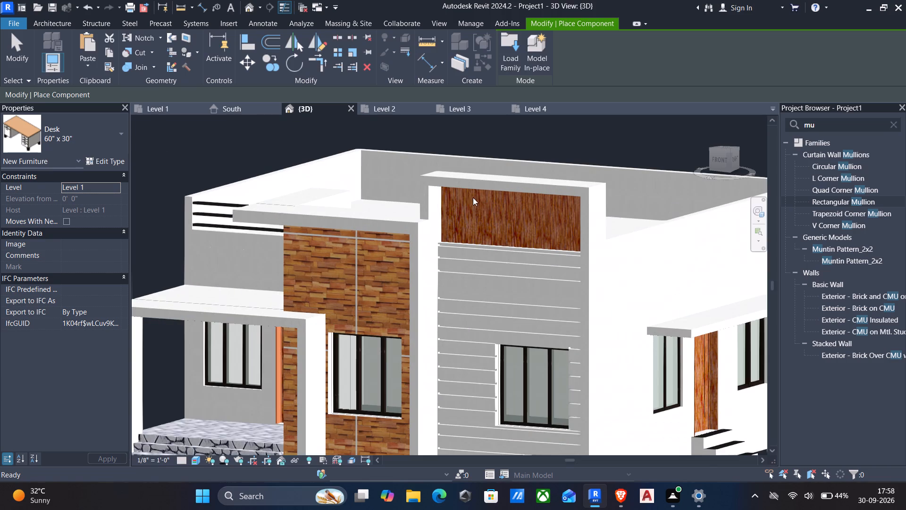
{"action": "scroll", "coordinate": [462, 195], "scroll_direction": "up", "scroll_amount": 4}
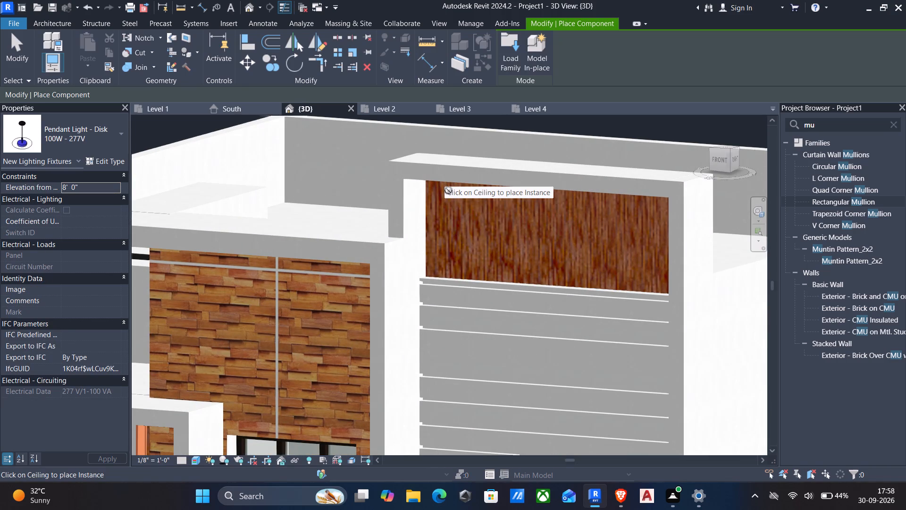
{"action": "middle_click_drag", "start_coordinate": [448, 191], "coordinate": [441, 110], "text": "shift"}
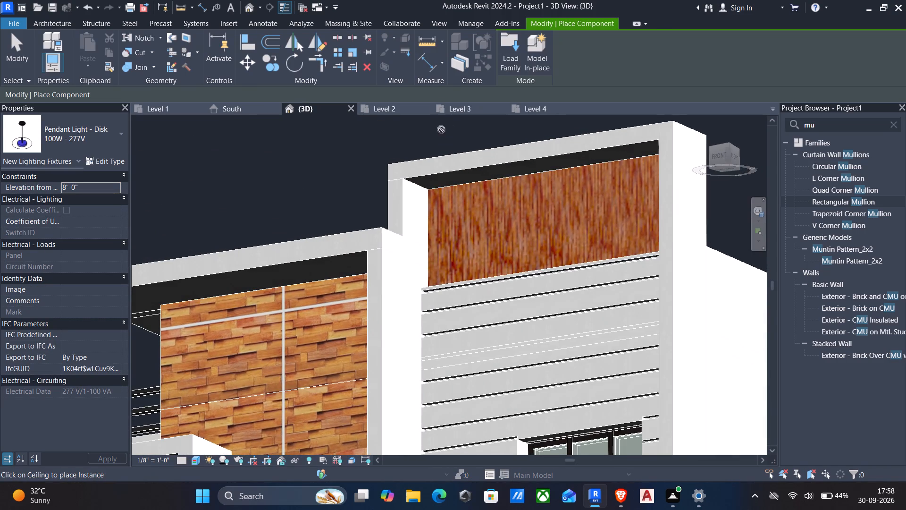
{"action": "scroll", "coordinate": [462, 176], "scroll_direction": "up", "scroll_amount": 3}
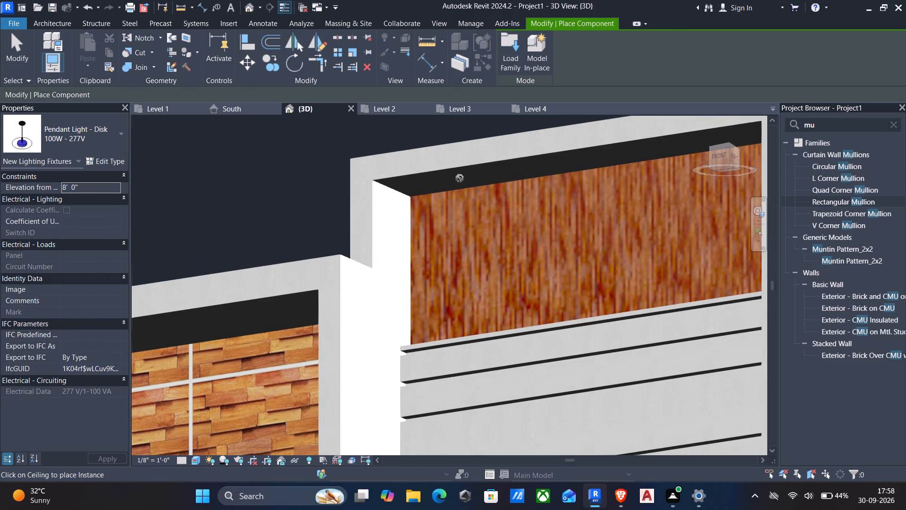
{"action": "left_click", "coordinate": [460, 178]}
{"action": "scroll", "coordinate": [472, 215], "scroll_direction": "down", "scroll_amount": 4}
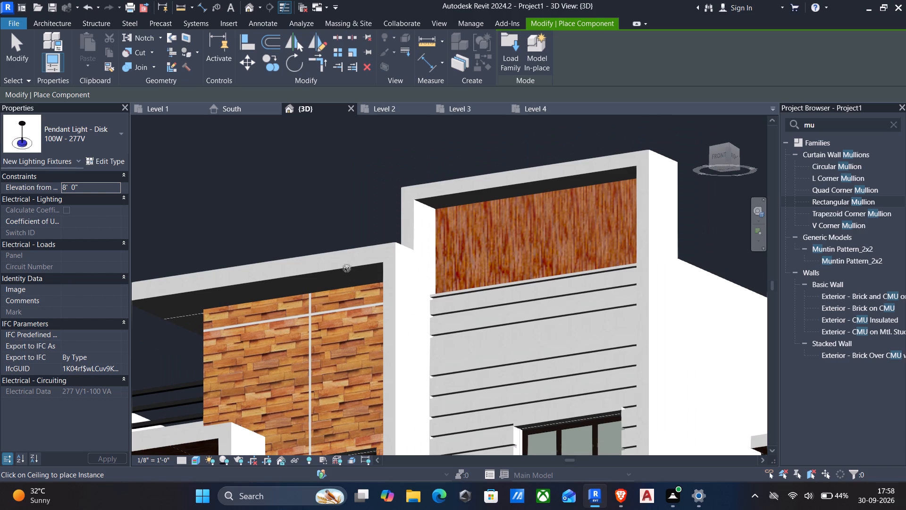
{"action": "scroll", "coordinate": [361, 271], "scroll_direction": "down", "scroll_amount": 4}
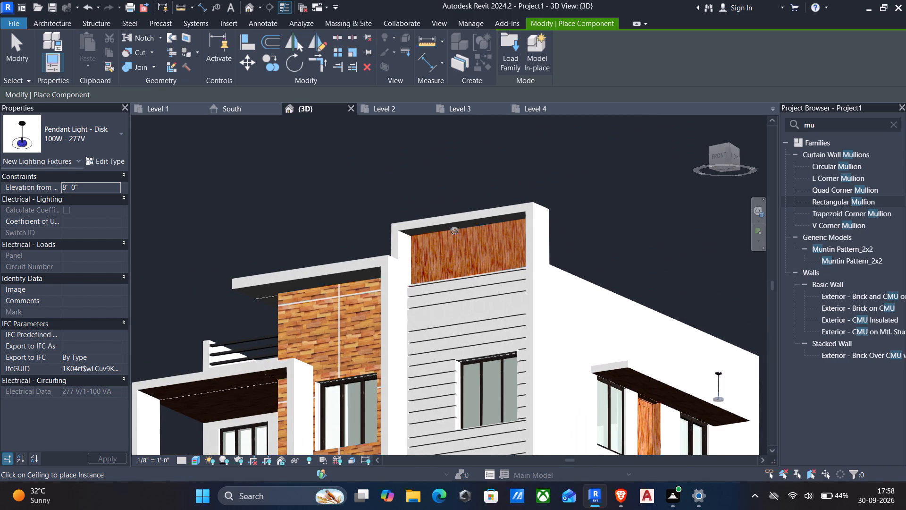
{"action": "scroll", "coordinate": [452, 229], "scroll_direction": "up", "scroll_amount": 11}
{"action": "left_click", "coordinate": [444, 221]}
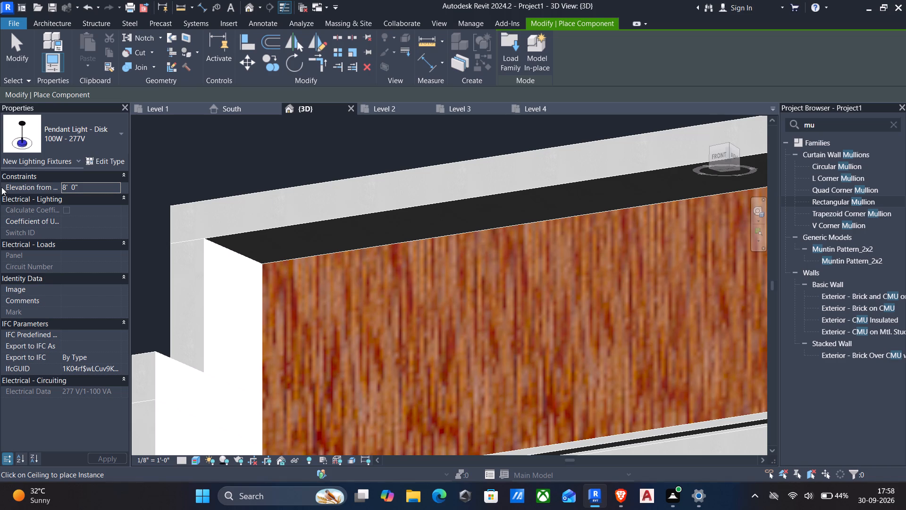
Preview the Internal lighting families from Ceiling Light - Flat Round to Floor Lamp - Arm Extension and load the Emergency Wall Light family.
{"action": "left_click", "coordinate": [499, 41]}
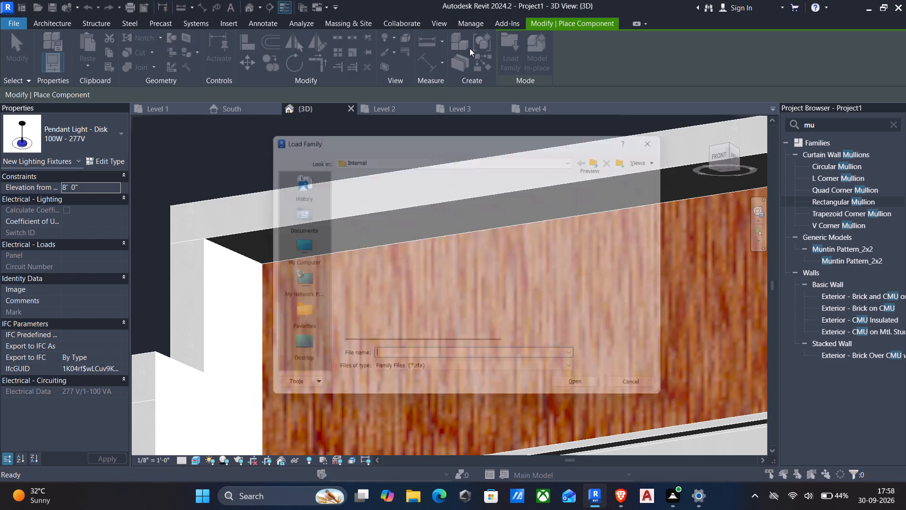
{"action": "left_click", "coordinate": [389, 182]}
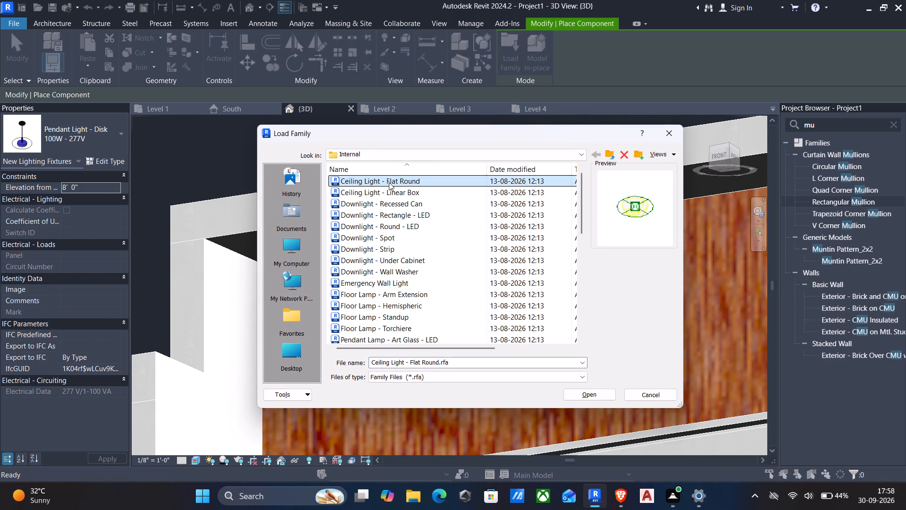
{"action": "key", "text": "Down"}
{"action": "key", "text": "Down"}
{"action": "key", "text": "Down"}
{"action": "key", "text": "Down"}
{"action": "key", "text": "Down"}
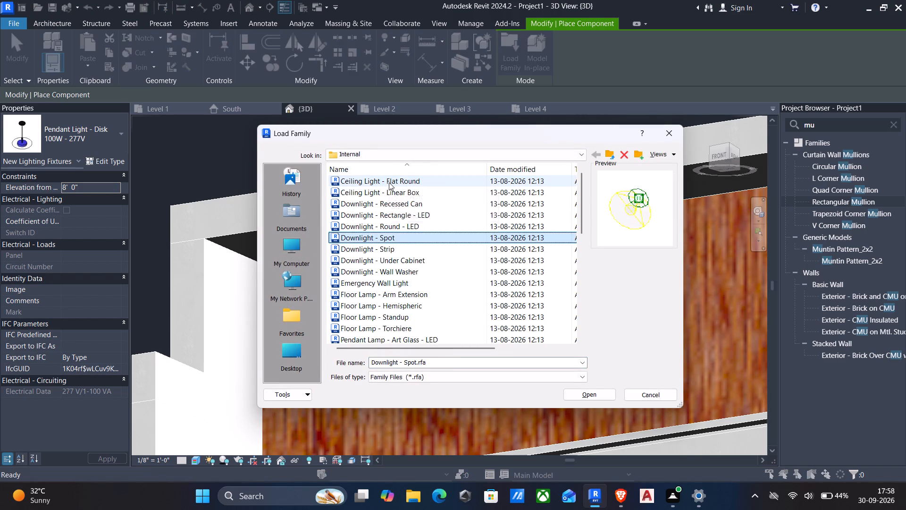
{"action": "key", "text": "Down"}
{"action": "key", "text": "Down"}
{"action": "key", "text": "Down"}
{"action": "key", "text": "Down"}
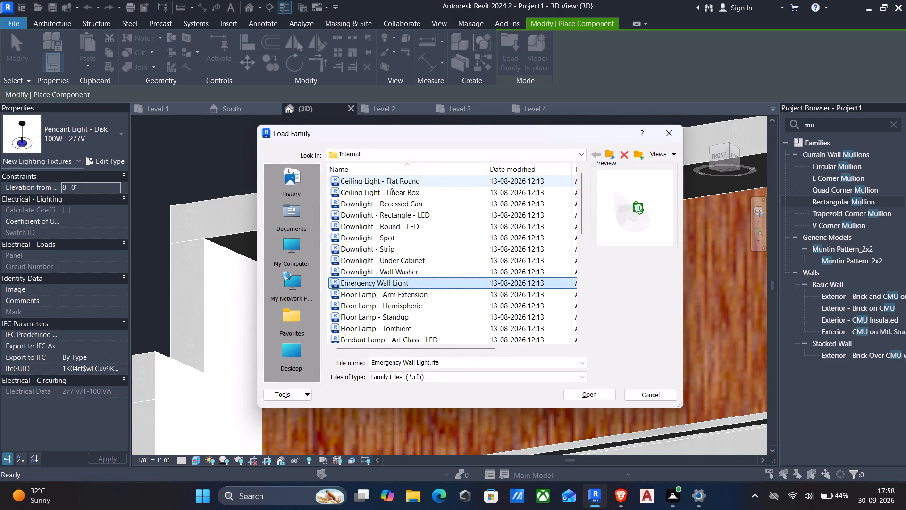
{"action": "key", "text": "Down"}
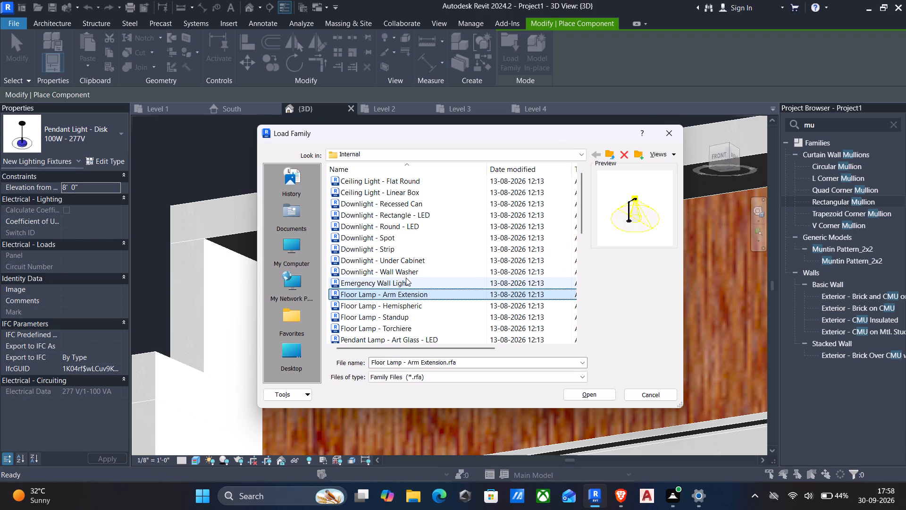
{"action": "key", "text": "Up"}
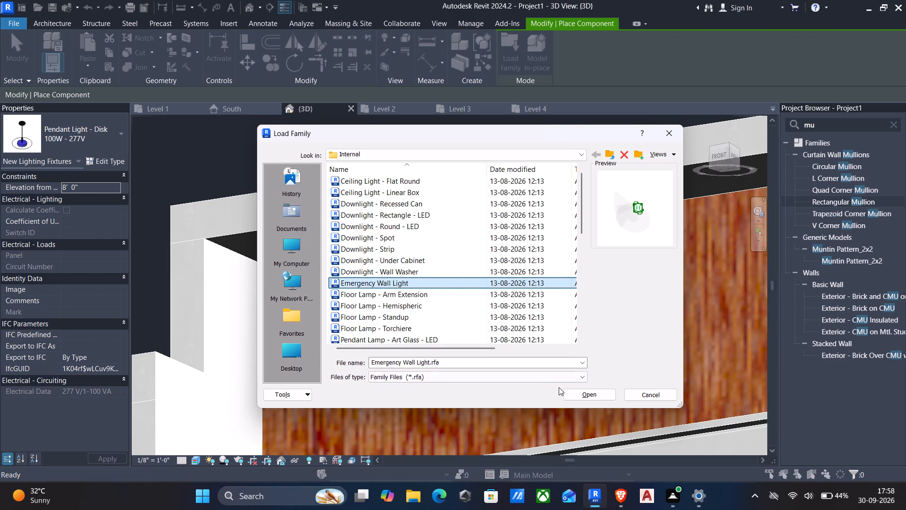
{"action": "left_click", "coordinate": [577, 391]}
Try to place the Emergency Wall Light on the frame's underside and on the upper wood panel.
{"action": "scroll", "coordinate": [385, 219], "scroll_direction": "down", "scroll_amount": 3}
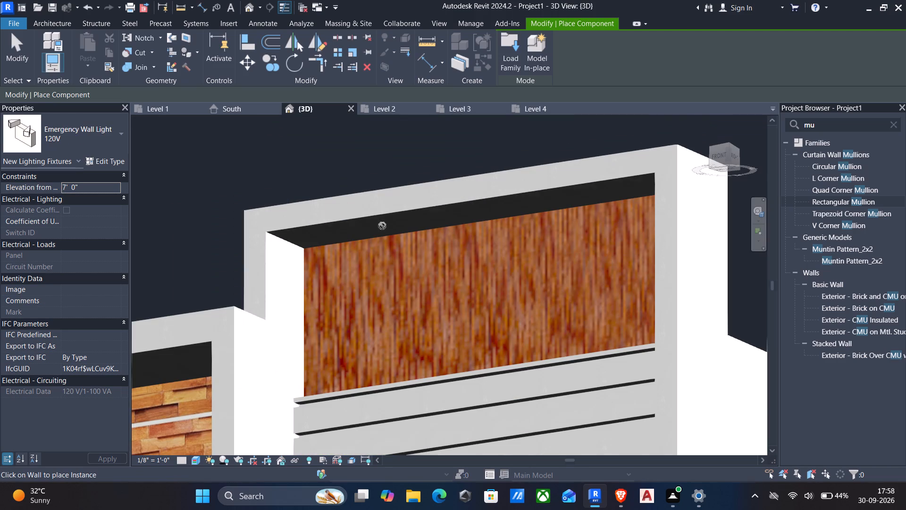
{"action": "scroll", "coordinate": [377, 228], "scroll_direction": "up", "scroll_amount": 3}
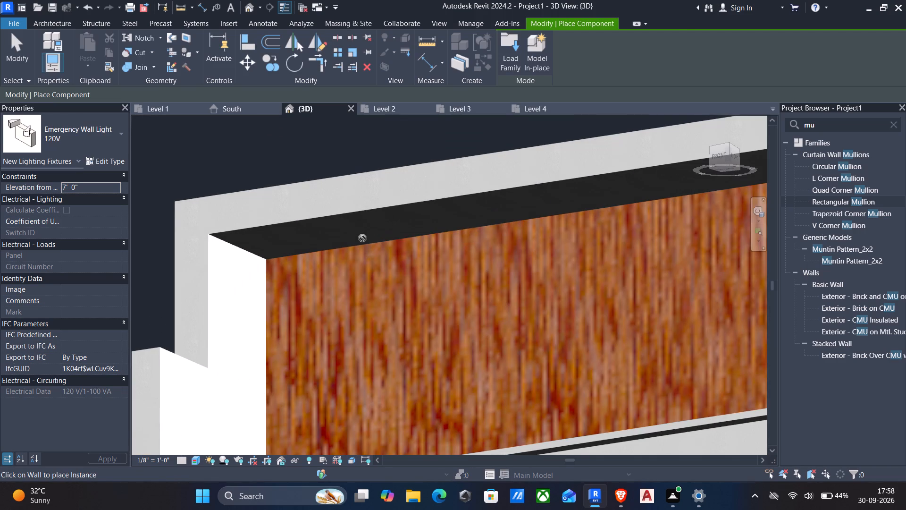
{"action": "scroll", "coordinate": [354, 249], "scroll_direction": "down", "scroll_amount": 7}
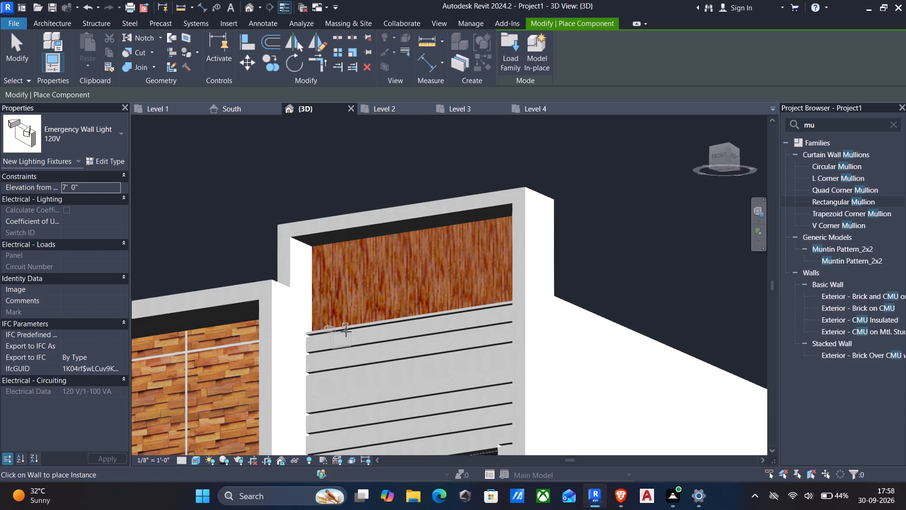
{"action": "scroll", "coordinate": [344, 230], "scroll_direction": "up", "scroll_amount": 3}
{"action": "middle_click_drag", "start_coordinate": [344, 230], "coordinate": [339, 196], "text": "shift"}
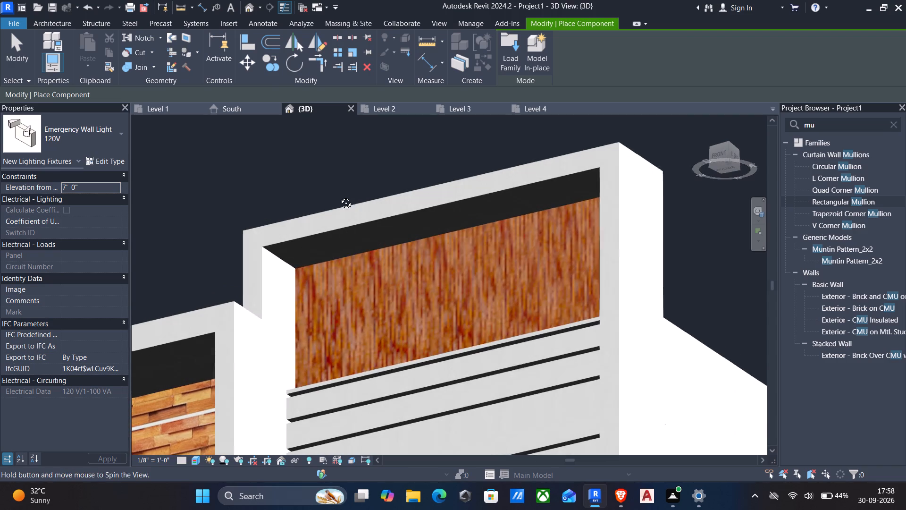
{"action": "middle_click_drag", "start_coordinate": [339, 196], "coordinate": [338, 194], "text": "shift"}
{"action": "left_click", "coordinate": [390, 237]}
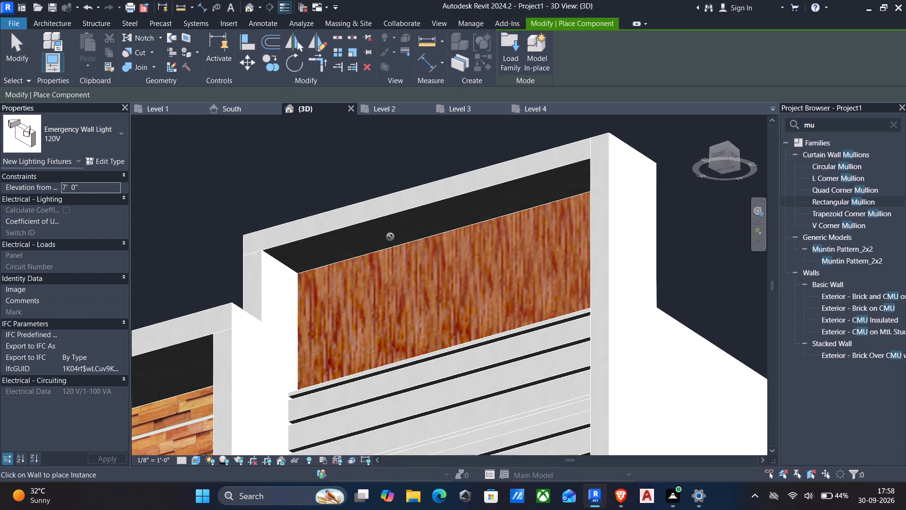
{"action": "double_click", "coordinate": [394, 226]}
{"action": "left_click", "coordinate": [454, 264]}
Place an Emergency Wall Light on the brick-patterned wood wall, just above the porch roof.
{"action": "scroll", "coordinate": [529, 348], "scroll_direction": "down", "scroll_amount": 3}
{"action": "middle_click_drag", "start_coordinate": [532, 348], "coordinate": [522, 298]}
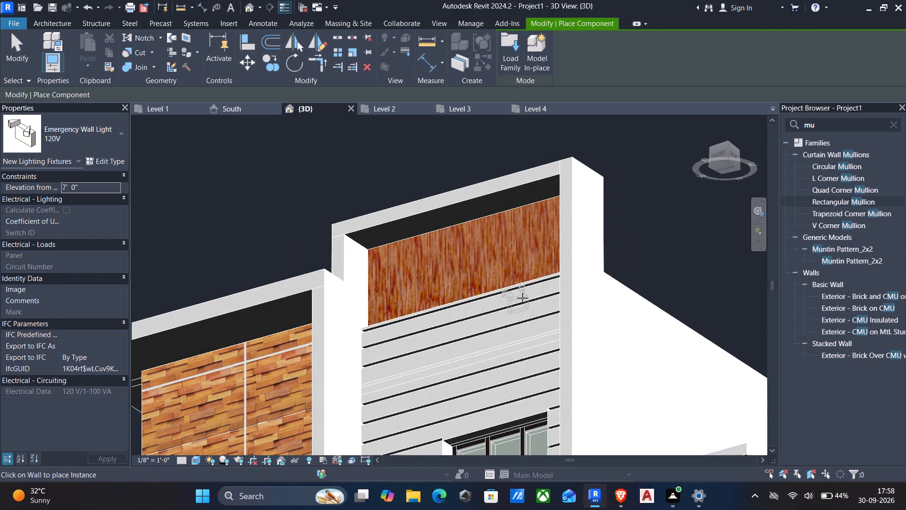
{"action": "middle_click_drag", "start_coordinate": [495, 316], "coordinate": [500, 318]}
{"action": "scroll", "coordinate": [495, 316], "scroll_direction": "down", "scroll_amount": 4}
{"action": "middle_click_drag", "start_coordinate": [507, 338], "coordinate": [523, 328]}
{"action": "scroll", "coordinate": [523, 329], "scroll_direction": "up", "scroll_amount": 1}
{"action": "middle_click_drag", "start_coordinate": [515, 337], "coordinate": [527, 336], "text": "shift"}
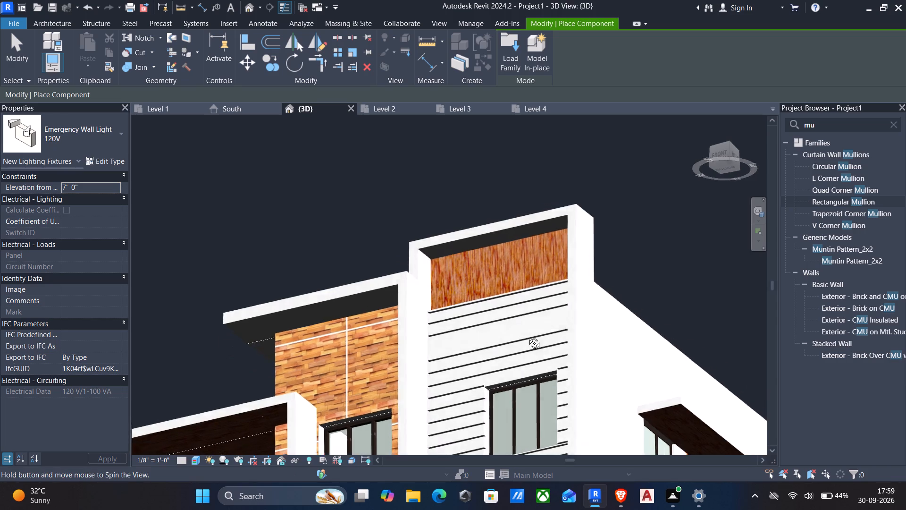
{"action": "middle_click_drag", "start_coordinate": [527, 336], "coordinate": [655, 435], "text": "shift"}
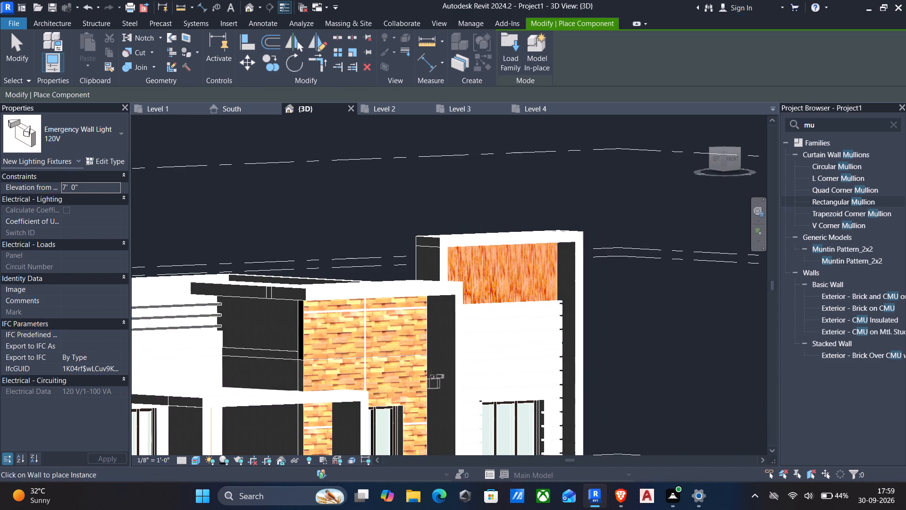
{"action": "scroll", "coordinate": [427, 371], "scroll_direction": "up", "scroll_amount": 9}
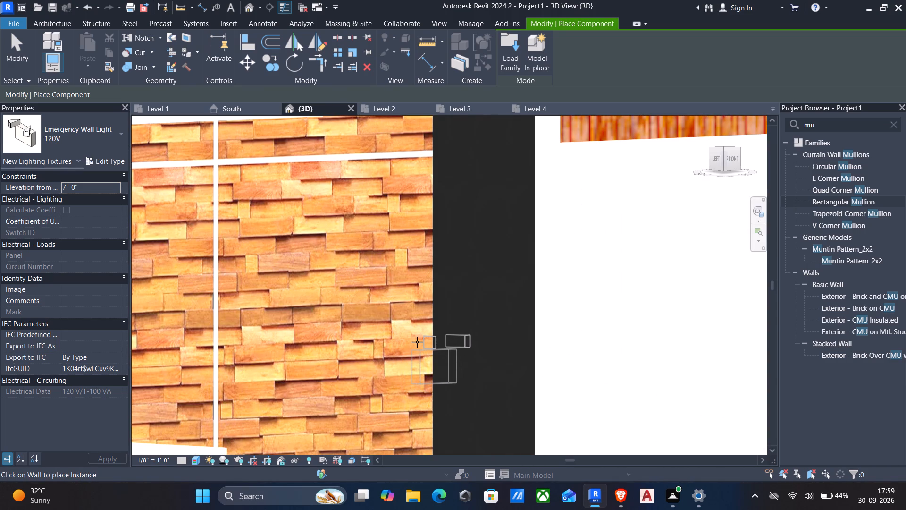
{"action": "scroll", "coordinate": [377, 342], "scroll_direction": "down", "scroll_amount": 2}
{"action": "middle_click_drag", "start_coordinate": [377, 342], "coordinate": [395, 308]}
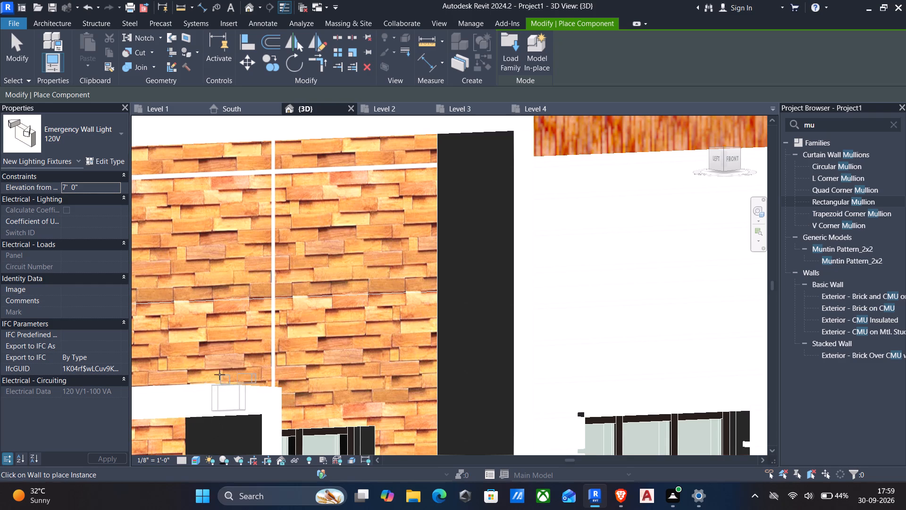
{"action": "left_click", "coordinate": [179, 353]}
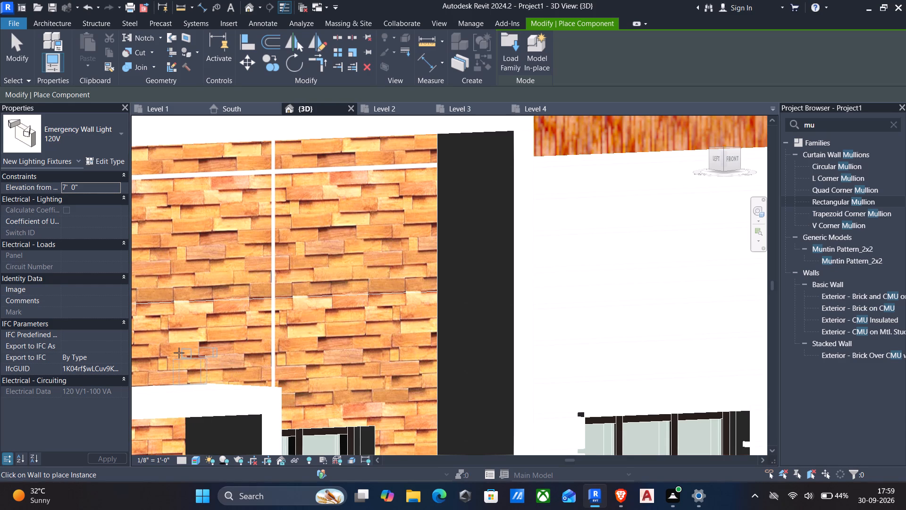
{"action": "scroll", "coordinate": [282, 355], "scroll_direction": "down", "scroll_amount": 3}
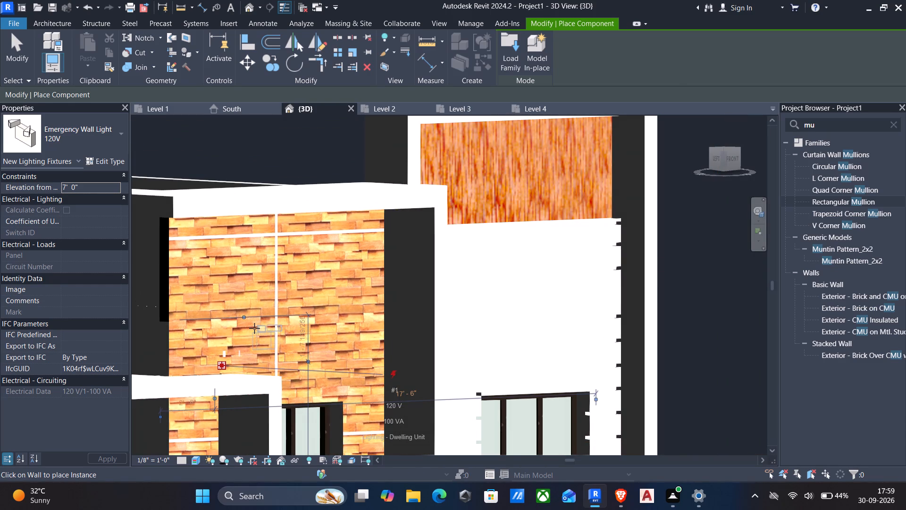
{"action": "key", "text": "Escape"}
Place a second Emergency Wall Light beside the first one on the brick-patterned wood wall above the porch roof.
{"action": "scroll", "coordinate": [253, 326], "scroll_direction": "down", "scroll_amount": 3}
{"action": "middle_click_drag", "start_coordinate": [260, 322], "coordinate": [231, 349], "text": "shift"}
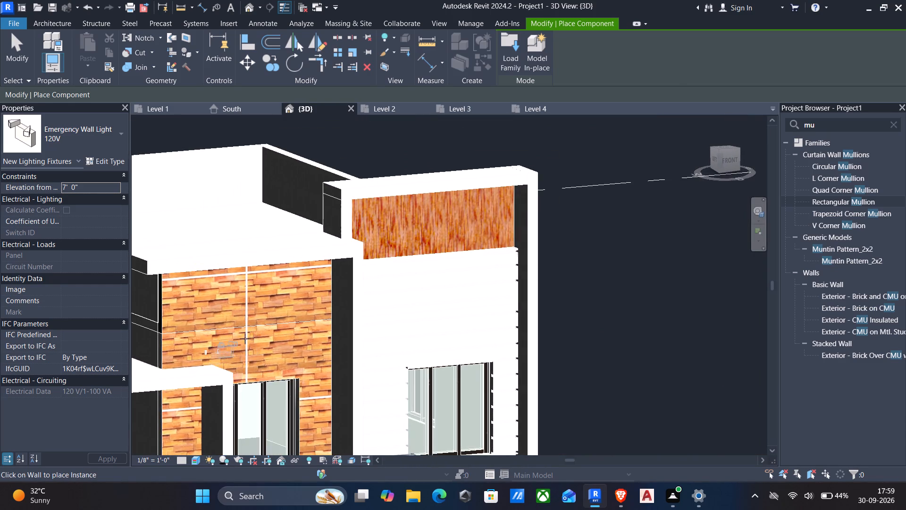
{"action": "middle_click_drag", "start_coordinate": [246, 338], "coordinate": [166, 336], "text": "shift"}
{"action": "scroll", "coordinate": [222, 338], "scroll_direction": "up", "scroll_amount": 4}
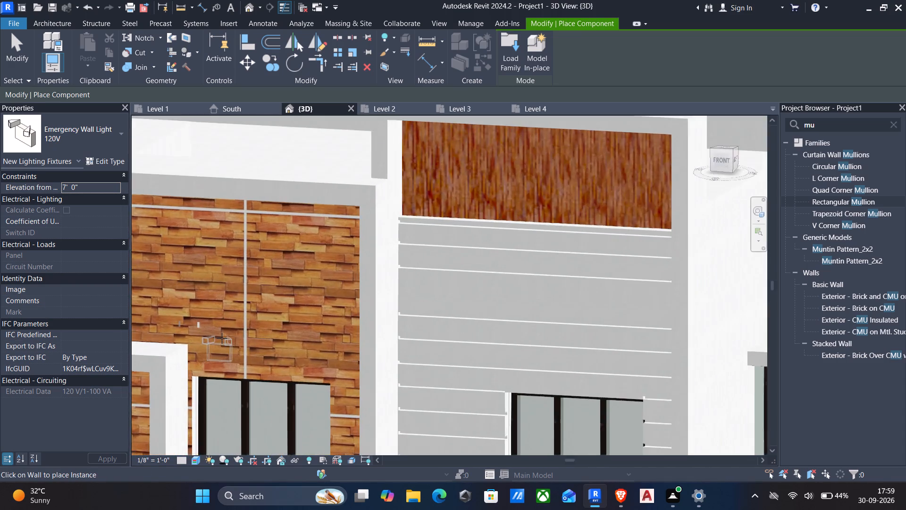
{"action": "scroll", "coordinate": [222, 338], "scroll_direction": "up", "scroll_amount": 1}
{"action": "middle_click_drag", "start_coordinate": [222, 338], "coordinate": [408, 317]}
{"action": "scroll", "coordinate": [424, 317], "scroll_direction": "down", "scroll_amount": 4}
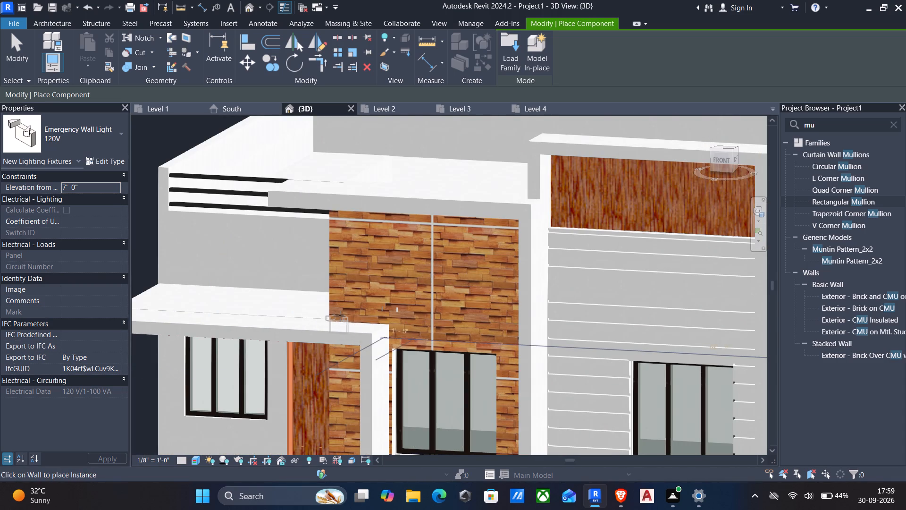
{"action": "scroll", "coordinate": [348, 315], "scroll_direction": "up", "scroll_amount": 2}
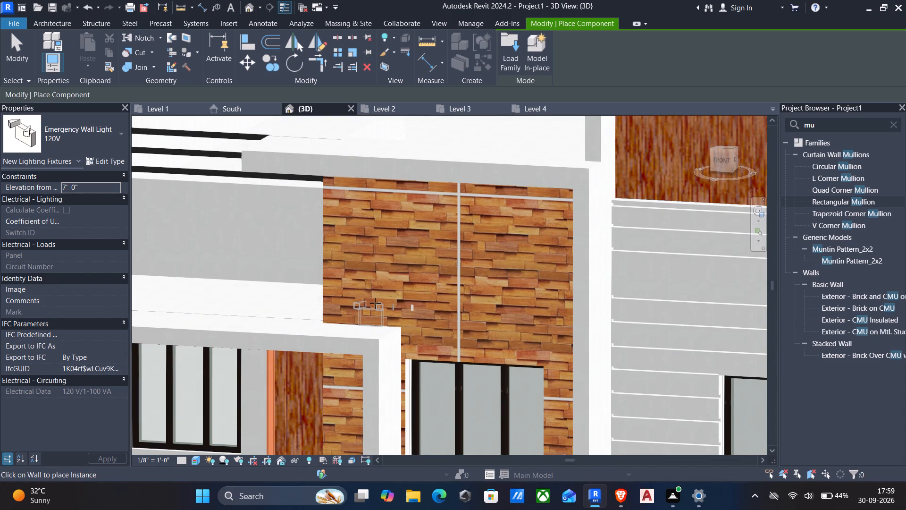
{"action": "left_click", "coordinate": [375, 303]}
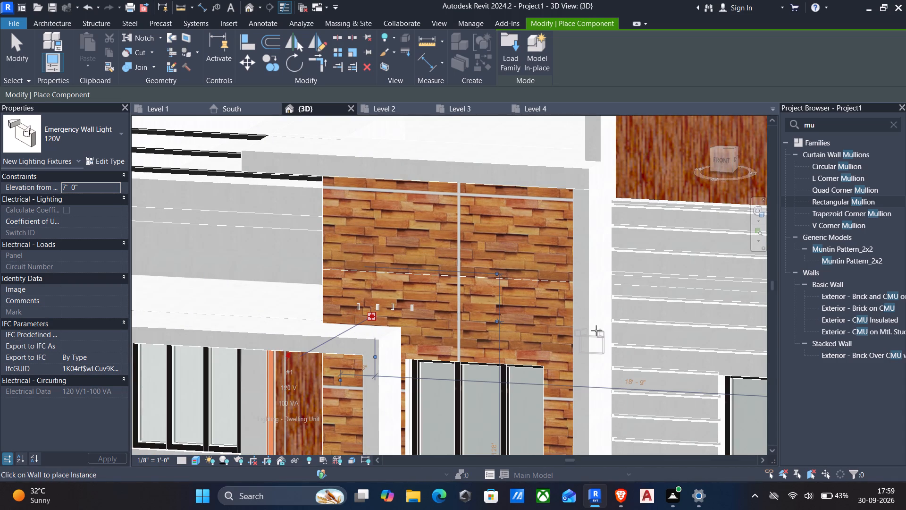
{"action": "key", "text": "Escape"}
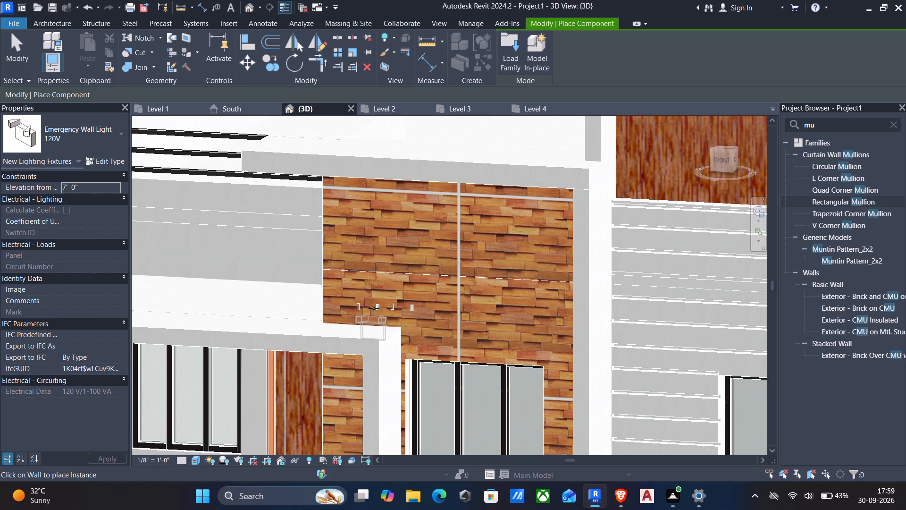
Place another Emergency Wall Light on the front edge of the frame above the brick-patterned wood wall.
{"action": "left_click", "coordinate": [295, 160]}
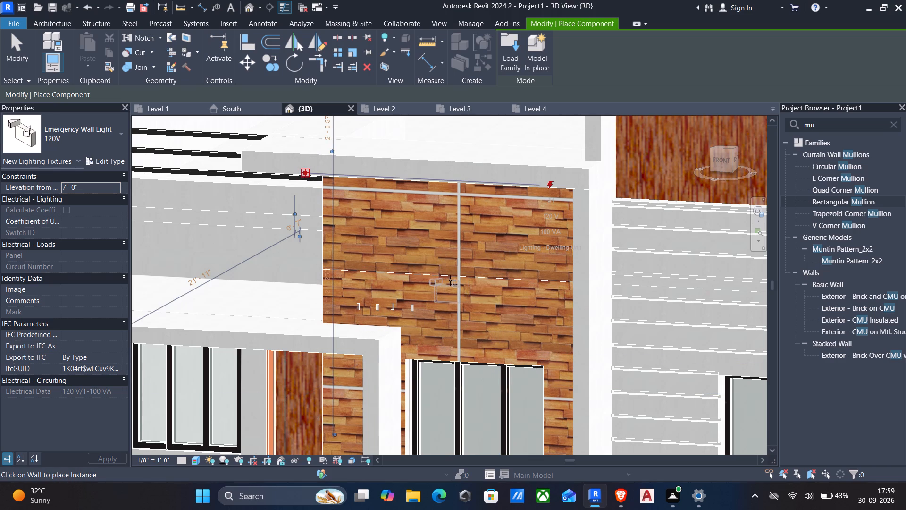
Set the elevation for new Emergency Wall Lights to 20' 0".
{"action": "left_click", "coordinate": [97, 189]}
{"action": "type", "text": "20"}
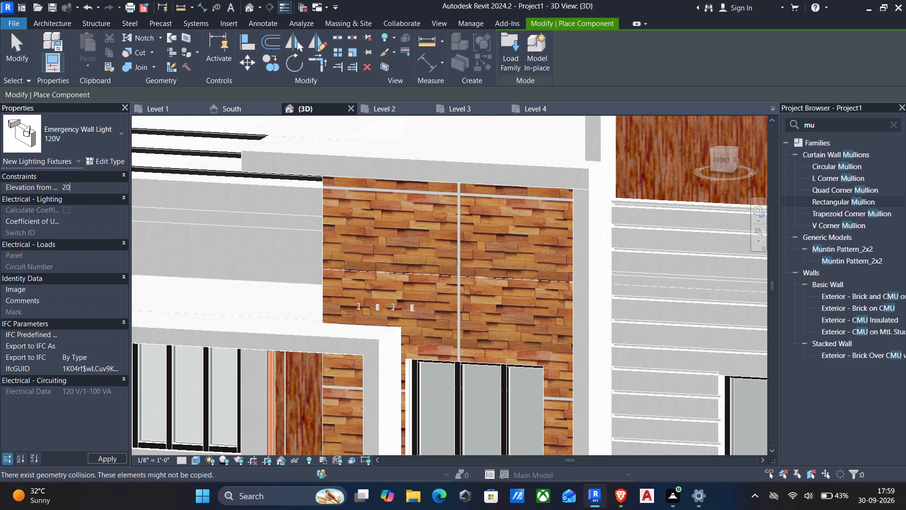
{"action": "key", "text": "Return"}
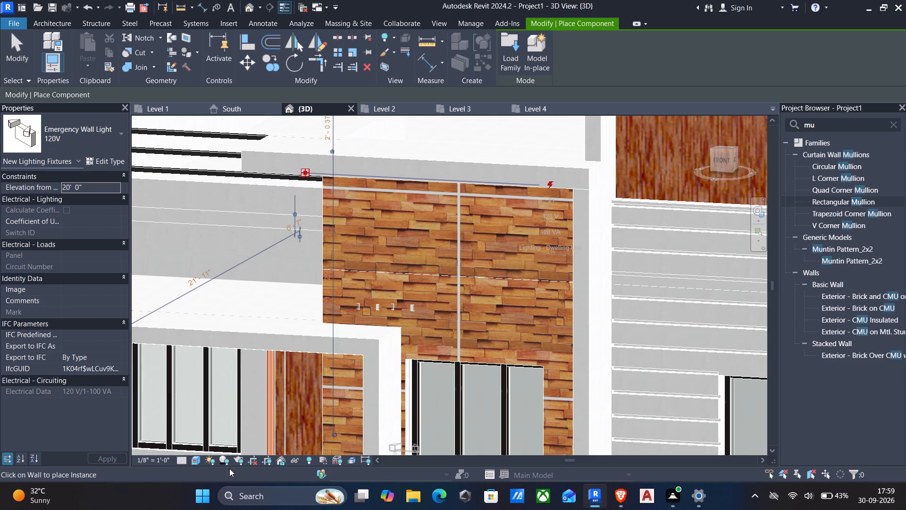
Set the 3D view's visual style to Realistic.
{"action": "left_click", "coordinate": [195, 456]}
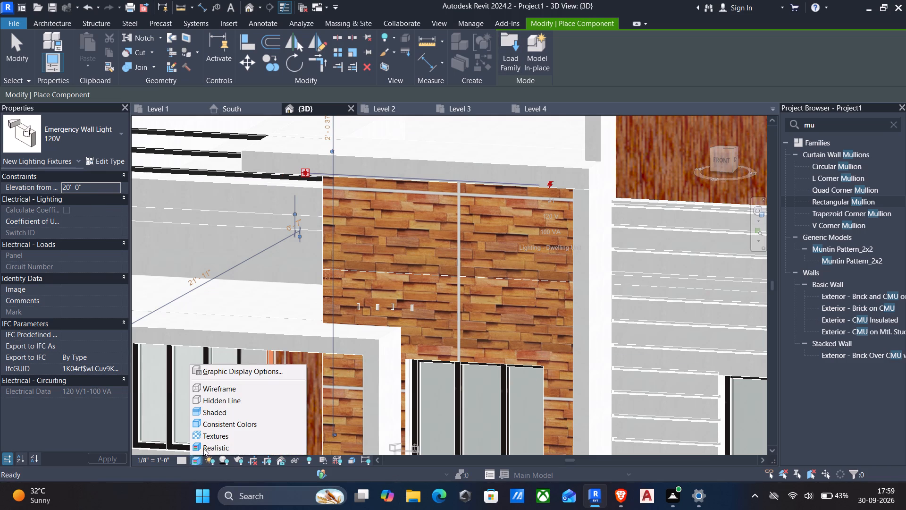
{"action": "left_click", "coordinate": [203, 448]}
{"action": "scroll", "coordinate": [332, 334], "scroll_direction": "down", "scroll_amount": 5}
{"action": "scroll", "coordinate": [379, 308], "scroll_direction": "down", "scroll_amount": 4}
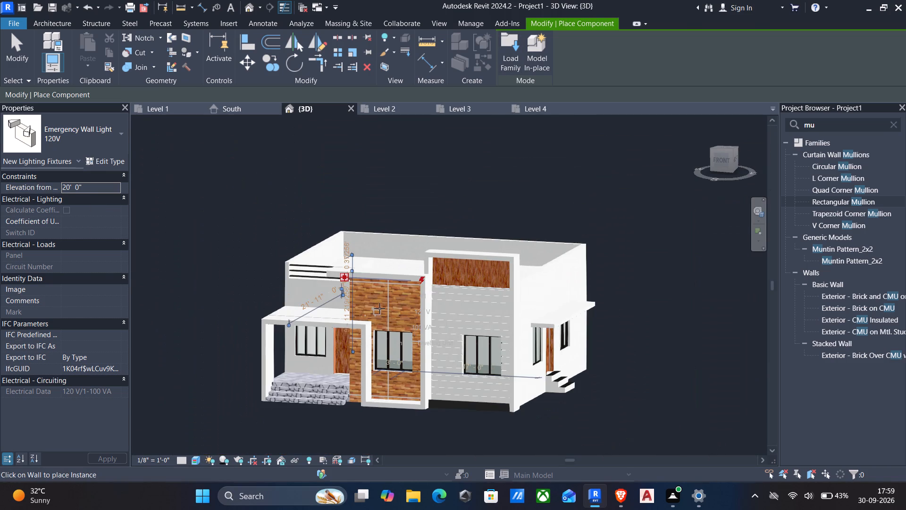
{"action": "scroll", "coordinate": [393, 322], "scroll_direction": "down", "scroll_amount": 2}
{"action": "key", "text": "Escape"}
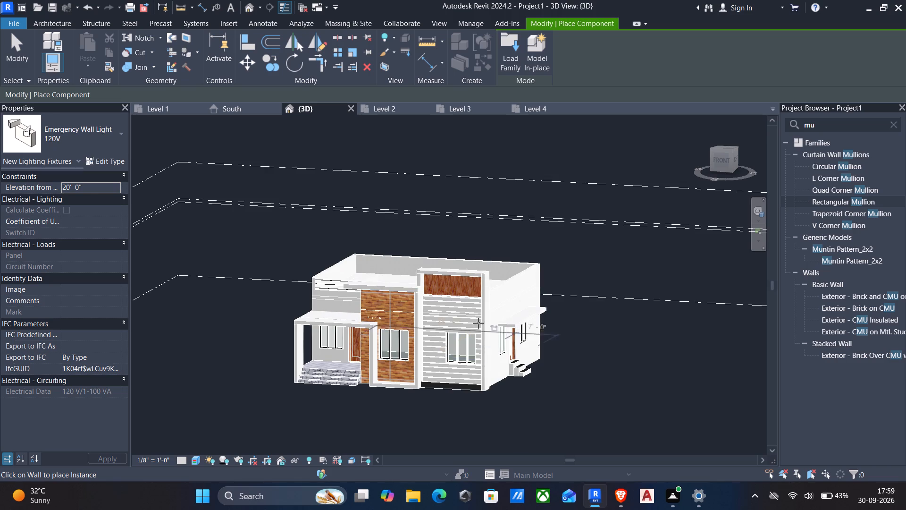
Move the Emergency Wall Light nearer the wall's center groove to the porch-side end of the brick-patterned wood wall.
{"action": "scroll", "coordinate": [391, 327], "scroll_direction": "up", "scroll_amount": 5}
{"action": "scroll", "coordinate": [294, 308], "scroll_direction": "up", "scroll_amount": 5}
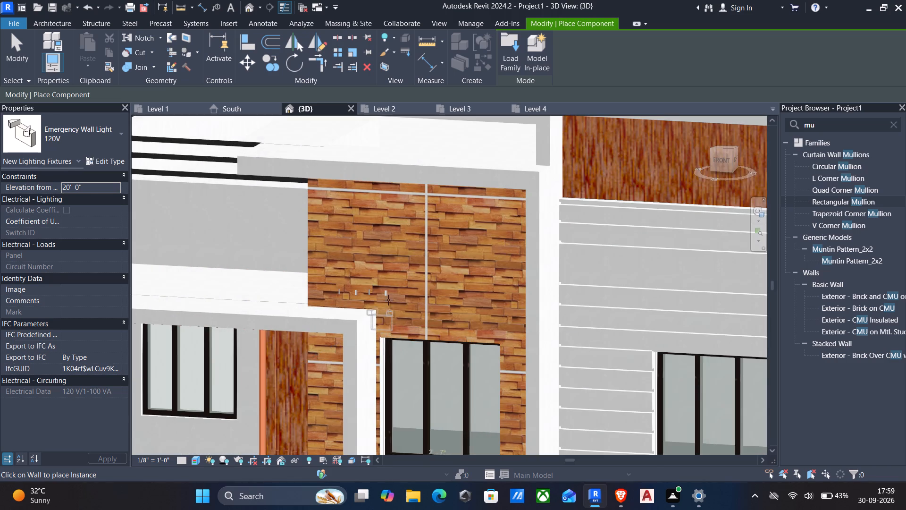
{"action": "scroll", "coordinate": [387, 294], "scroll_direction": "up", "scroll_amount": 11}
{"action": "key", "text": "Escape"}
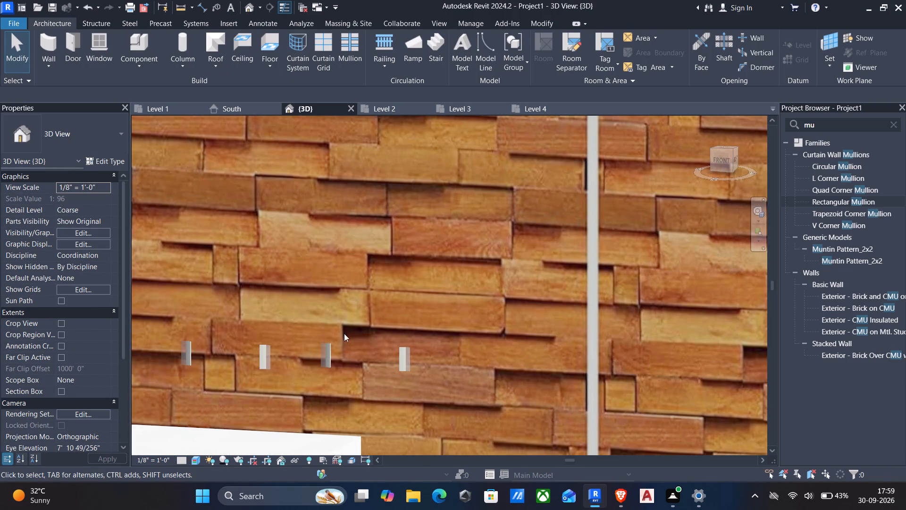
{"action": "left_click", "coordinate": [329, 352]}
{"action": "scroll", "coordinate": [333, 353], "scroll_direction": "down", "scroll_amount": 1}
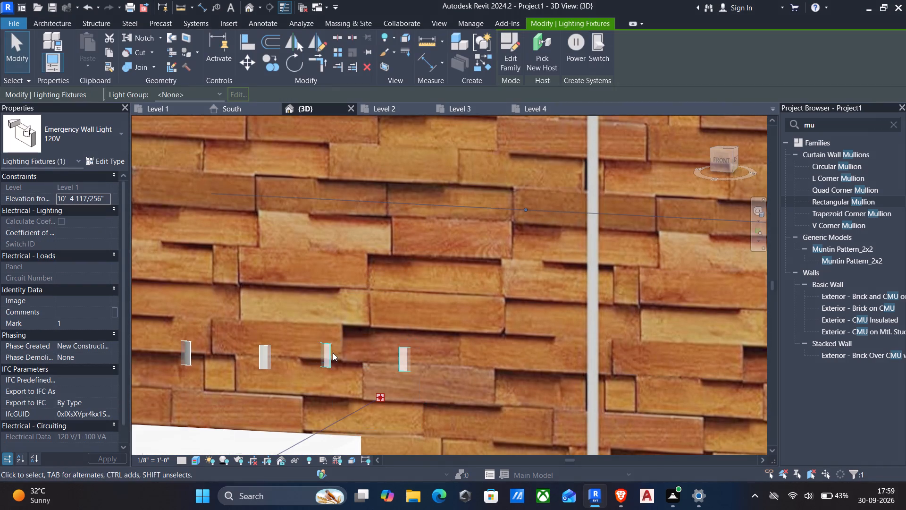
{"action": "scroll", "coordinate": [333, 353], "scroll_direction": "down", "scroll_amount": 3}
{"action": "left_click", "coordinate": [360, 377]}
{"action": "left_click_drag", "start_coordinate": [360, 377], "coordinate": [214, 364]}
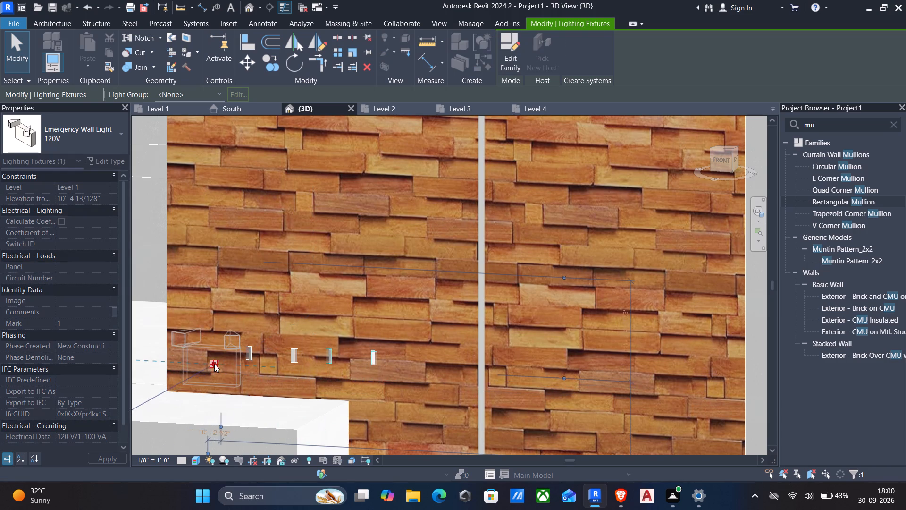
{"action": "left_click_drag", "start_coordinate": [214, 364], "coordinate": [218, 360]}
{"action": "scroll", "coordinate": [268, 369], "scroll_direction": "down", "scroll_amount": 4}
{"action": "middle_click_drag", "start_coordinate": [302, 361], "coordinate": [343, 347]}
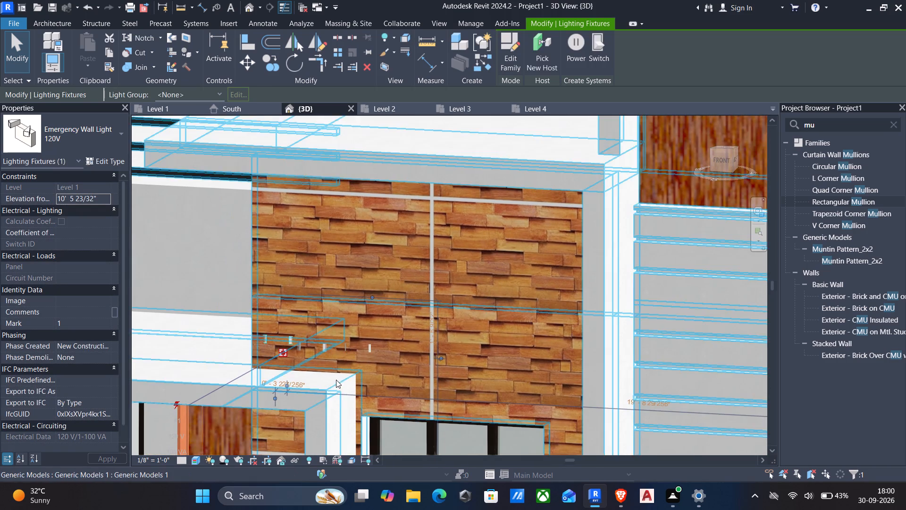
Delete the two Emergency Wall Lights from the brick-patterned wood wall above the porch roof.
{"action": "left_click", "coordinate": [312, 358]}
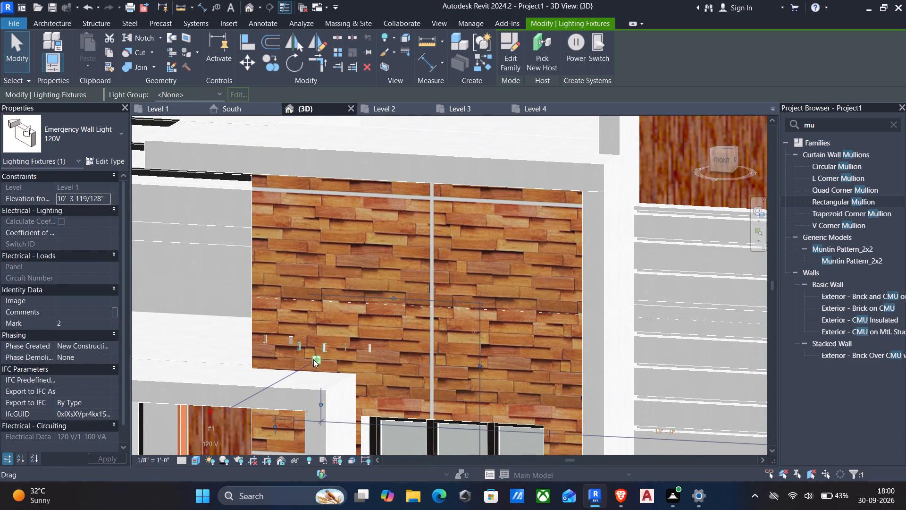
{"action": "key", "text": "Delete"}
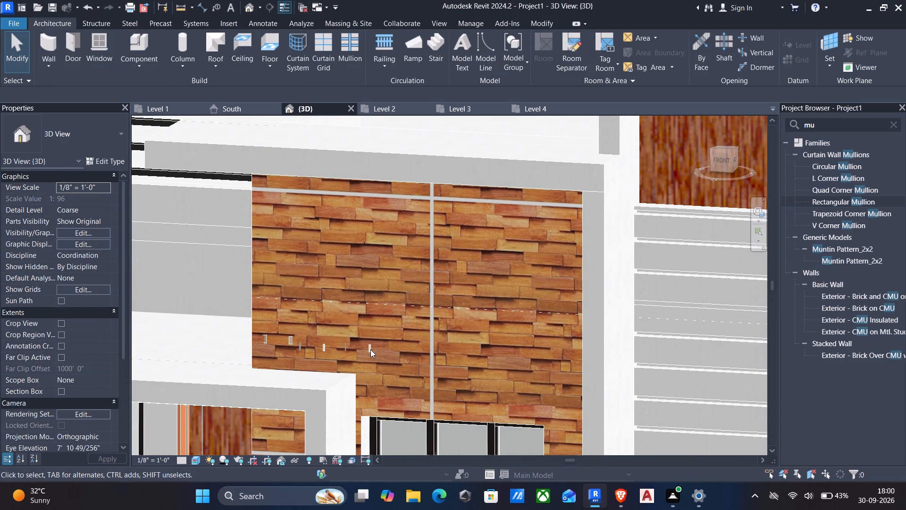
{"action": "left_click", "coordinate": [370, 349]}
{"action": "left_click", "coordinate": [349, 350]}
{"action": "left_click", "coordinate": [313, 348]}
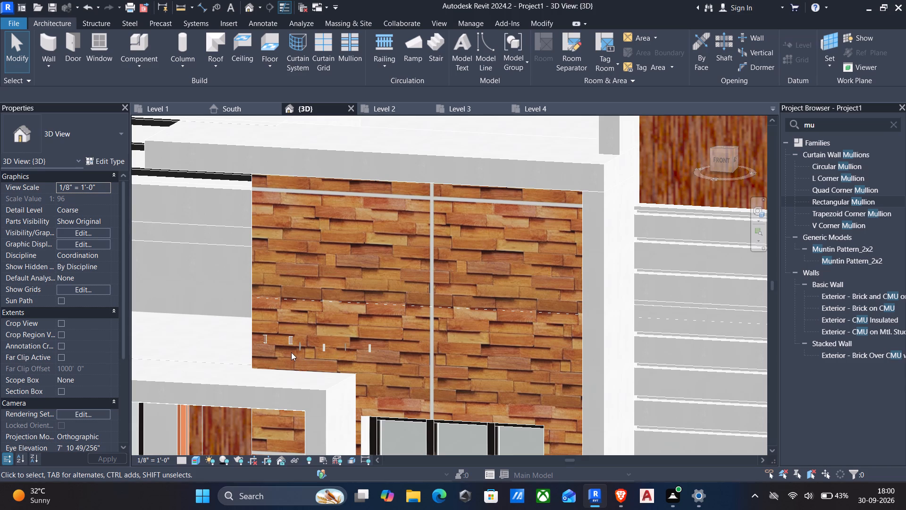
{"action": "left_click", "coordinate": [290, 353]}
{"action": "left_click", "coordinate": [290, 355]}
{"action": "left_click", "coordinate": [294, 340]}
{"action": "left_click", "coordinate": [285, 339]}
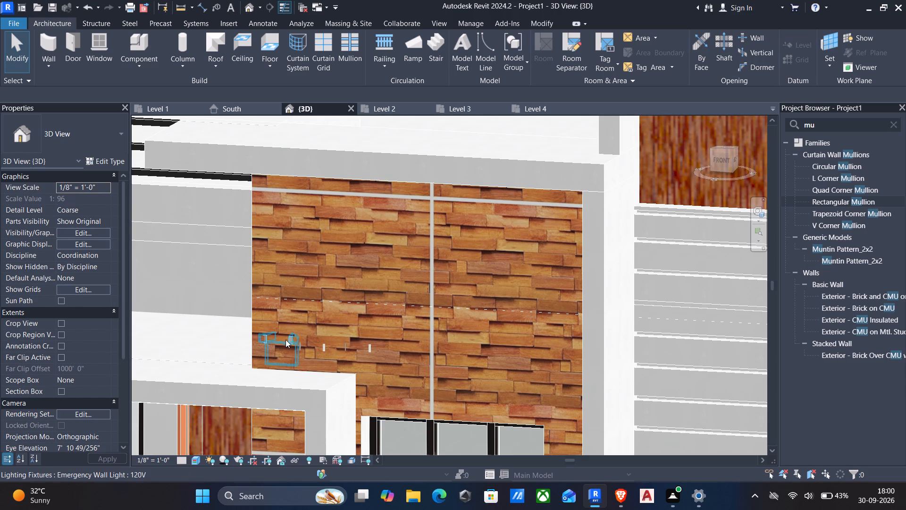
{"action": "scroll", "coordinate": [280, 372], "scroll_direction": "down", "scroll_amount": 2}
{"action": "middle_click_drag", "start_coordinate": [280, 376], "coordinate": [319, 334]}
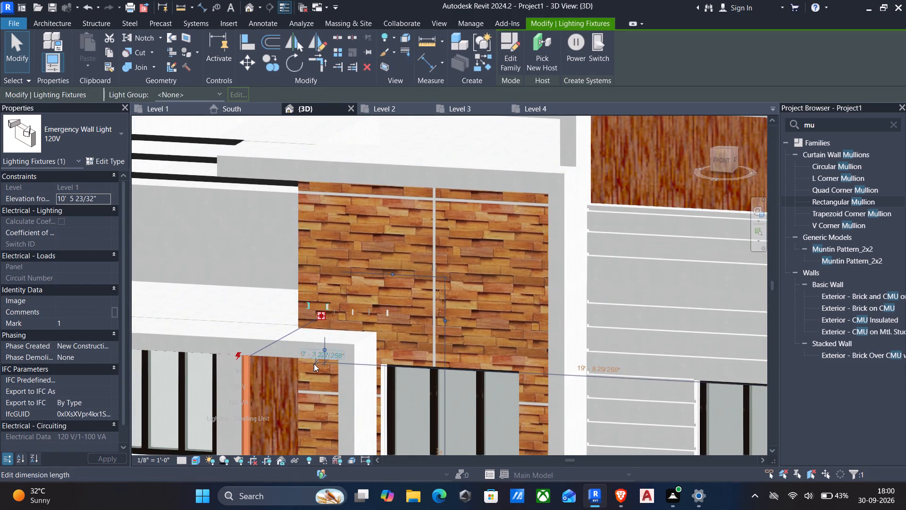
{"action": "key", "text": "Delete"}
Examine the whole house exterior from the front and both sides.
{"action": "scroll", "coordinate": [333, 381], "scroll_direction": "down", "scroll_amount": 4}
{"action": "scroll", "coordinate": [383, 351], "scroll_direction": "down", "scroll_amount": 3}
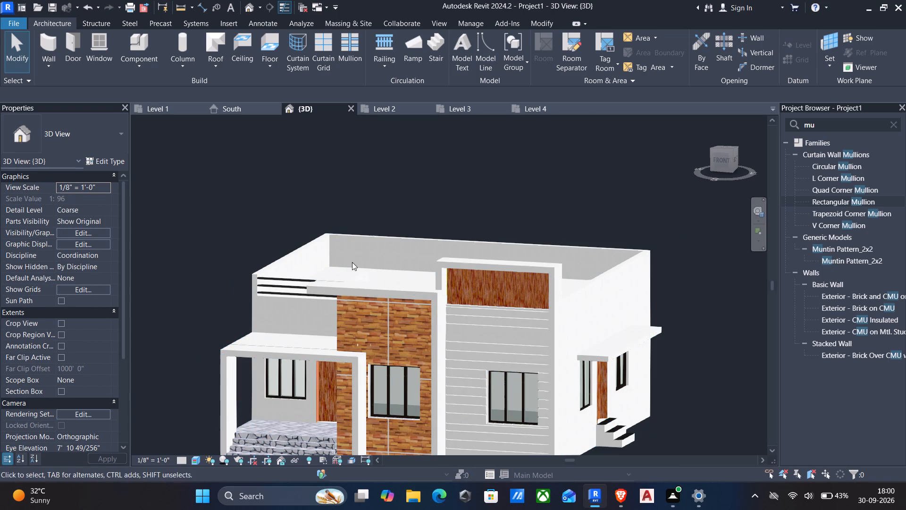
{"action": "scroll", "coordinate": [318, 316], "scroll_direction": "down", "scroll_amount": 2}
{"action": "middle_click_drag", "start_coordinate": [318, 326], "coordinate": [404, 327], "text": "shift"}
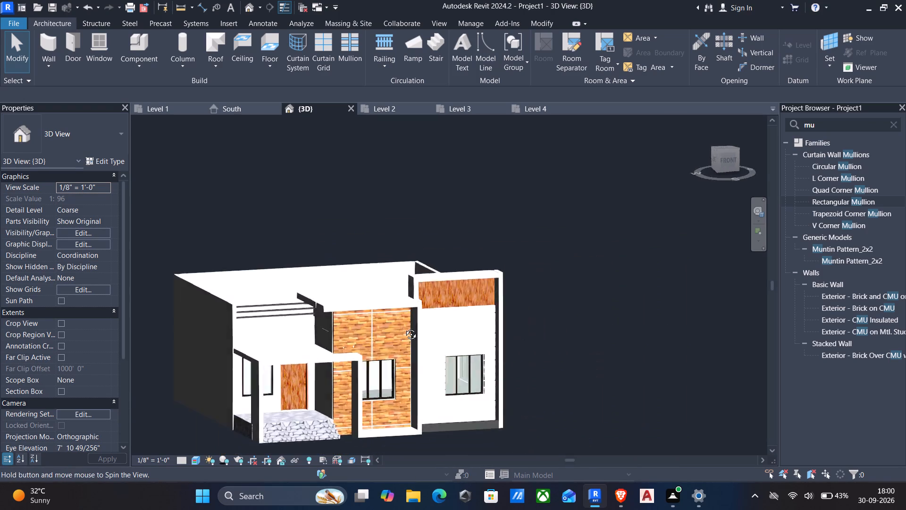
{"action": "middle_click_drag", "start_coordinate": [404, 327], "coordinate": [441, 338], "text": "shift"}
{"action": "scroll", "coordinate": [434, 348], "scroll_direction": "down", "scroll_amount": 1}
{"action": "middle_click_drag", "start_coordinate": [441, 354], "coordinate": [387, 364]}
{"action": "middle_click_drag", "start_coordinate": [535, 312], "coordinate": [437, 318], "text": "shift"}
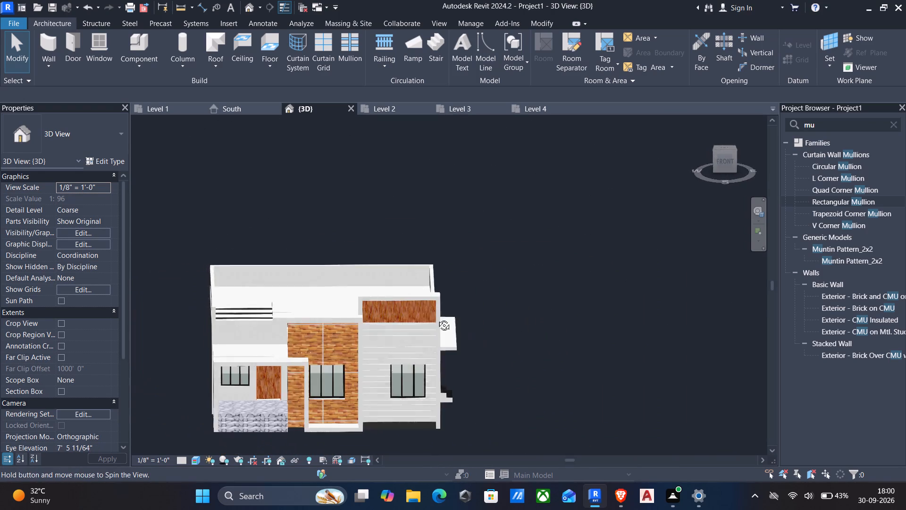
{"action": "middle_click_drag", "start_coordinate": [437, 318], "coordinate": [424, 301], "text": "shift"}
{"action": "scroll", "coordinate": [467, 331], "scroll_direction": "down", "scroll_amount": 1}
{"action": "middle_click_drag", "start_coordinate": [510, 348], "coordinate": [556, 314]}
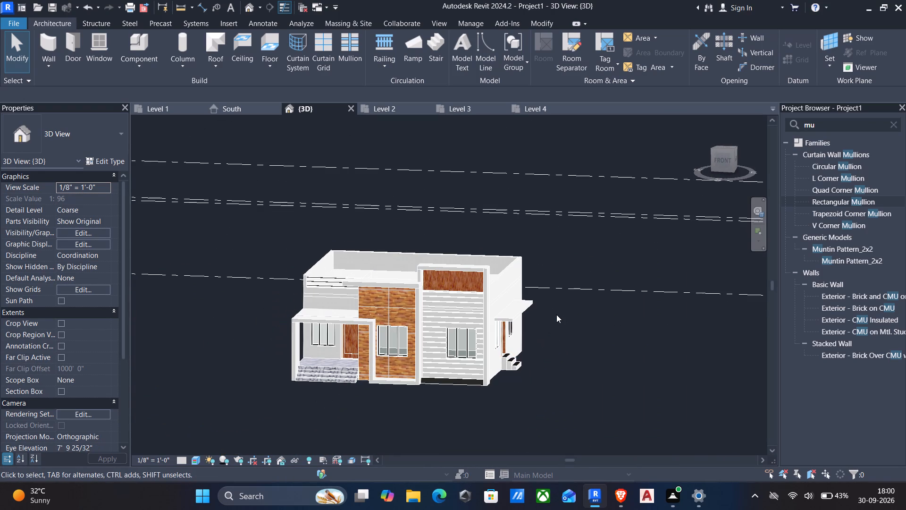
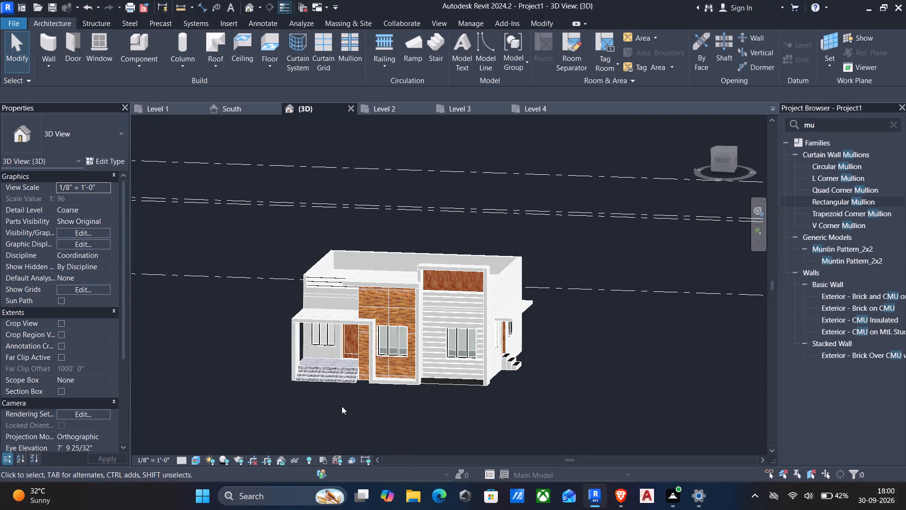
Save the project as HOUSE PLAN in the AUTOCAD PLANS FUJI folder.
{"action": "scroll", "coordinate": [342, 406], "scroll_direction": "up", "scroll_amount": 3}
{"action": "middle_click_drag", "start_coordinate": [362, 407], "coordinate": [353, 417]}
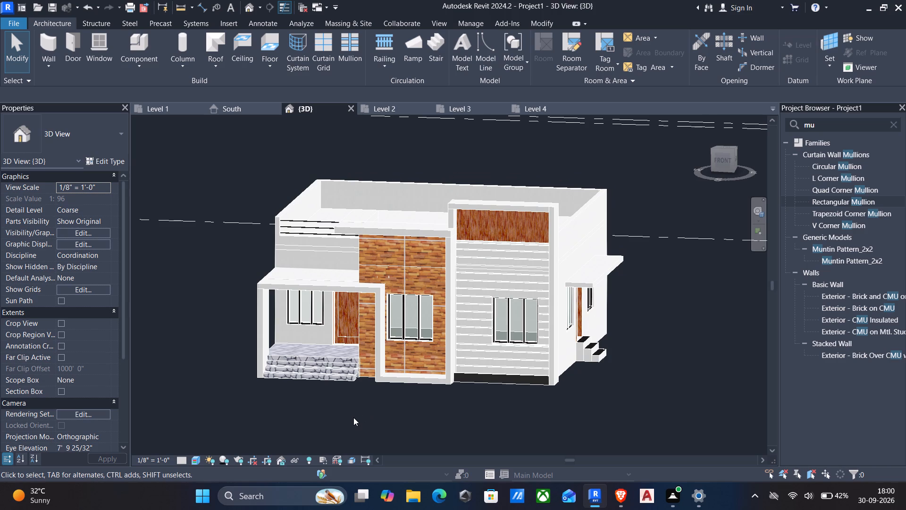
{"action": "key", "text": "ctrl+s"}
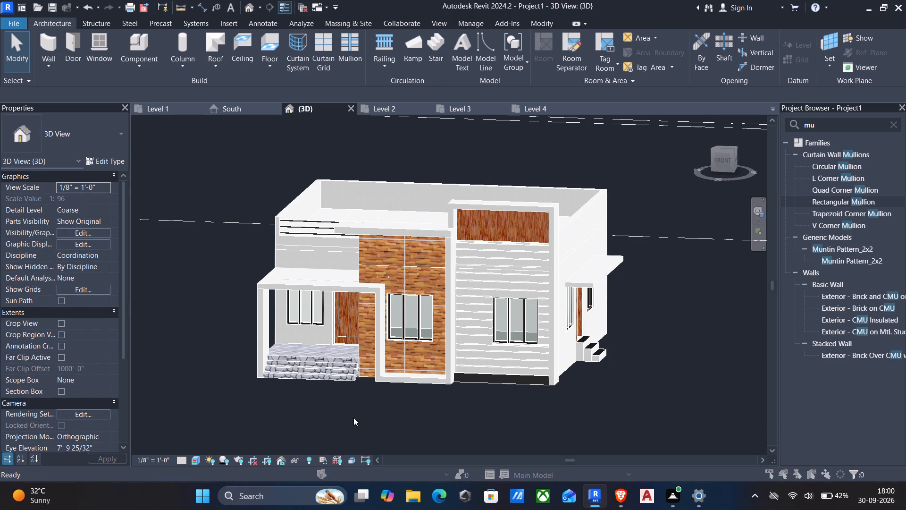
{"action": "key", "text": "BackSpace"}
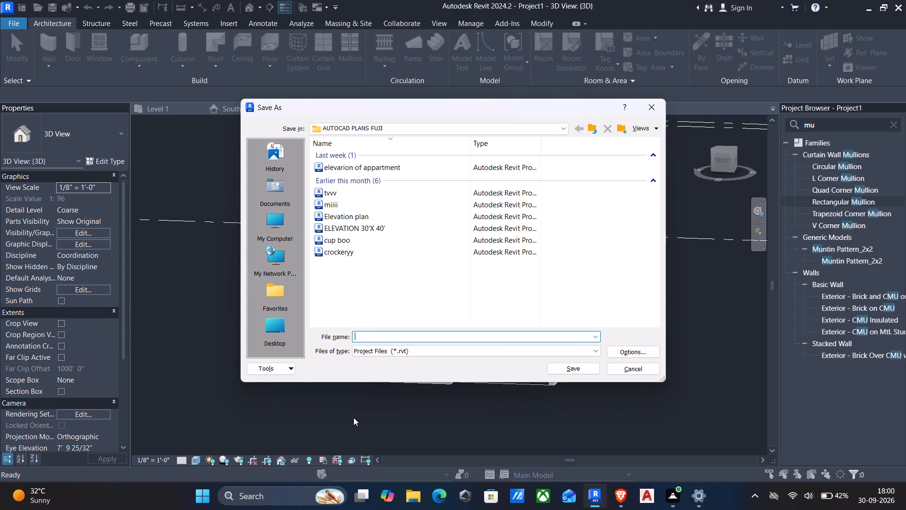
{"action": "type", "text": "HOUSE"}
{"action": "key", "text": "space"}
{"action": "type", "text": "PLAN"}
{"action": "key", "text": "Return"}
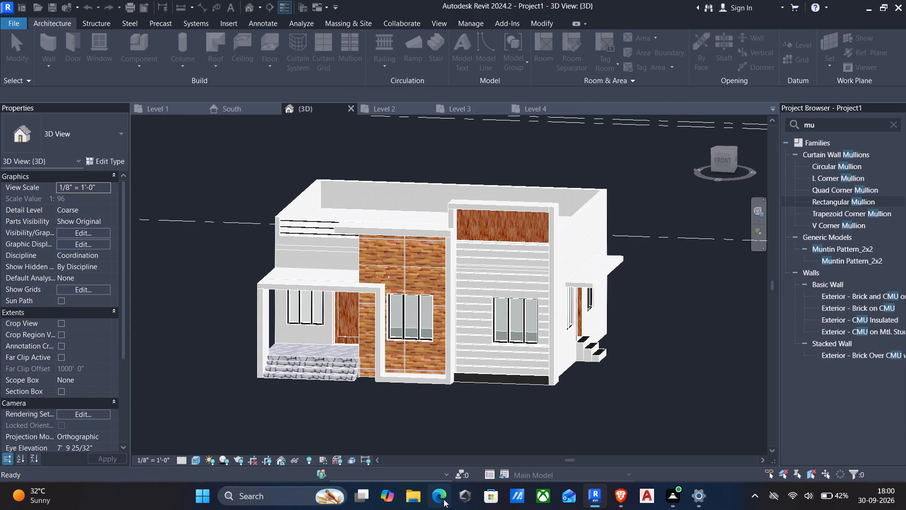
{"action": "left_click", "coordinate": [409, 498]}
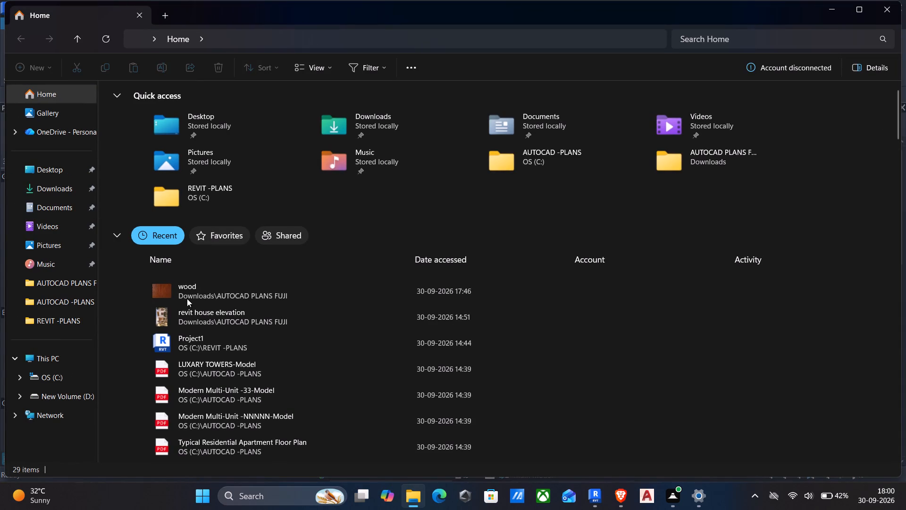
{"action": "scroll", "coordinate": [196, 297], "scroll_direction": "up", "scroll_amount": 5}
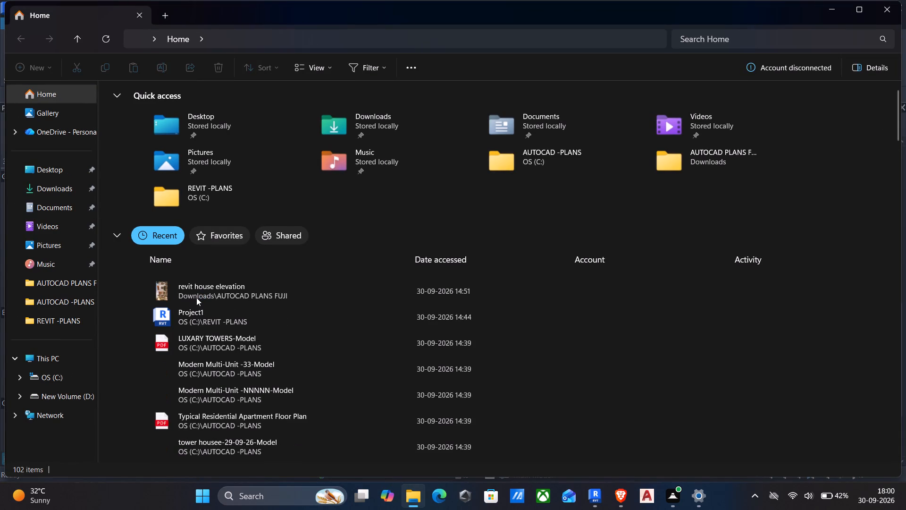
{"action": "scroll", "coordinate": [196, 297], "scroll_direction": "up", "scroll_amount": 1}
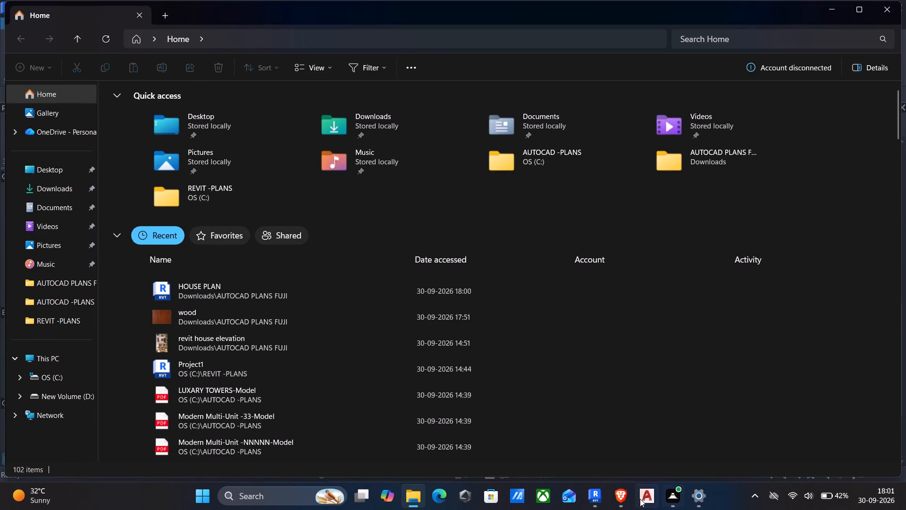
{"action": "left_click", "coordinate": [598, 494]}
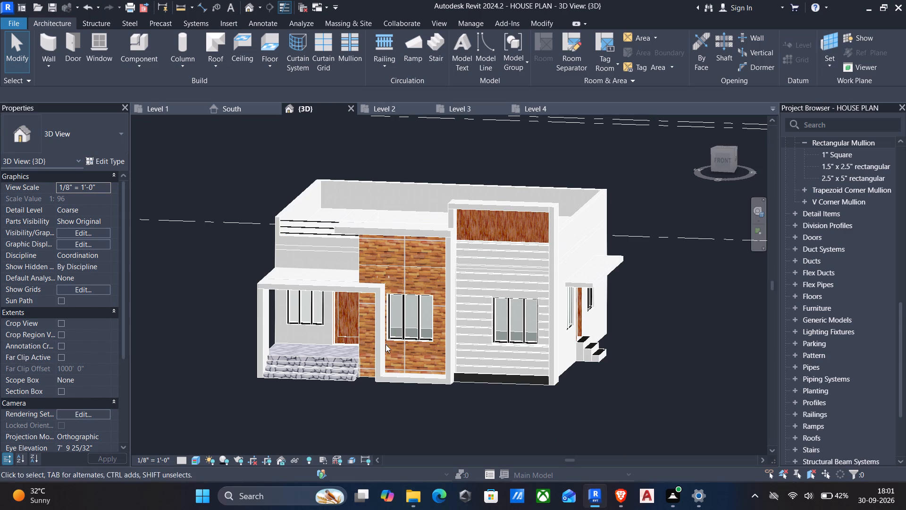
Set the print range to the visible portion of the current window for Microsoft Print to PDF.
{"action": "key", "text": "ctrl+p"}
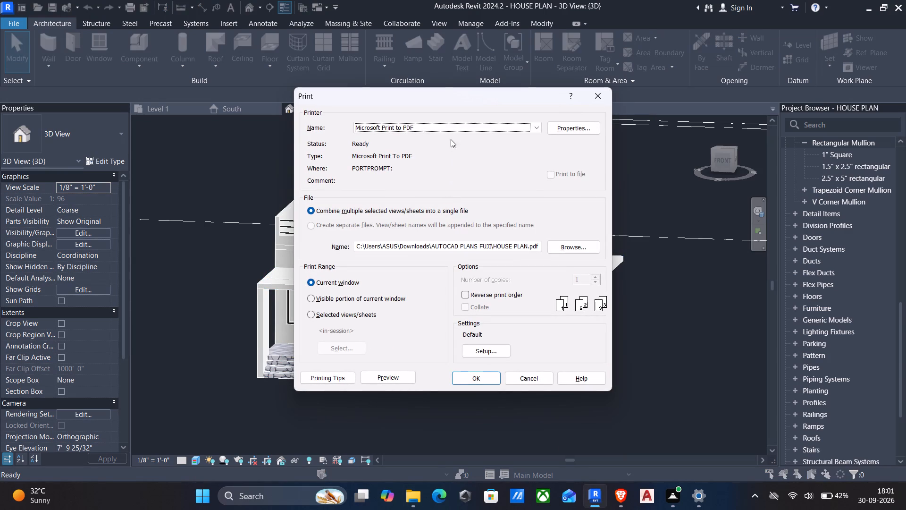
{"action": "left_click", "coordinate": [312, 299]}
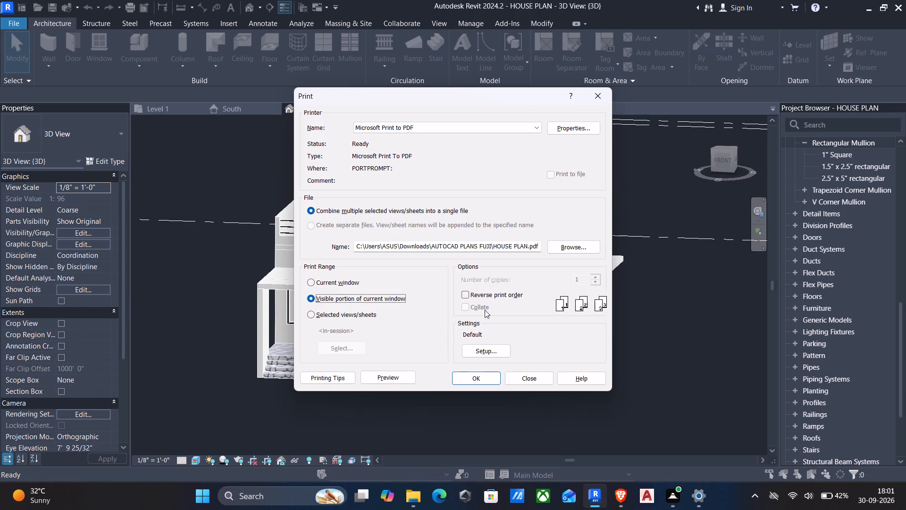
{"action": "left_click", "coordinate": [475, 355]}
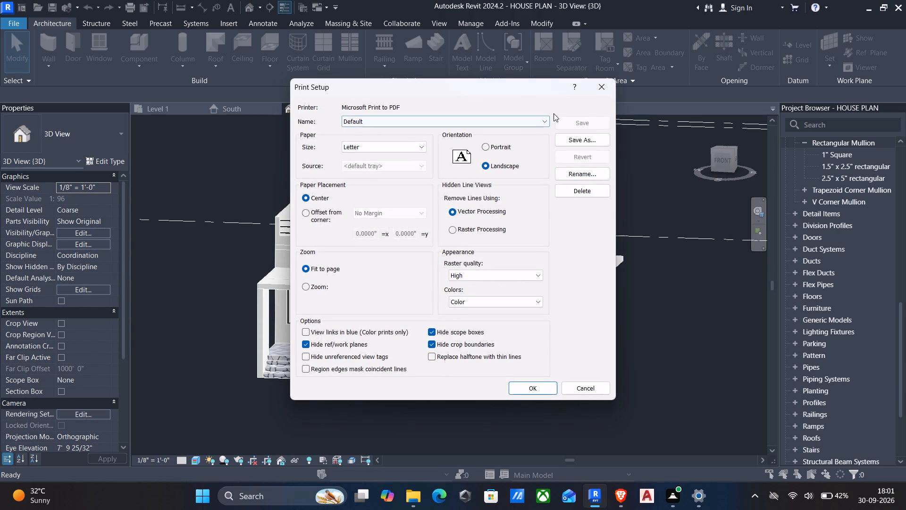
{"action": "left_click", "coordinate": [593, 97]}
{"action": "left_click", "coordinate": [600, 88]}
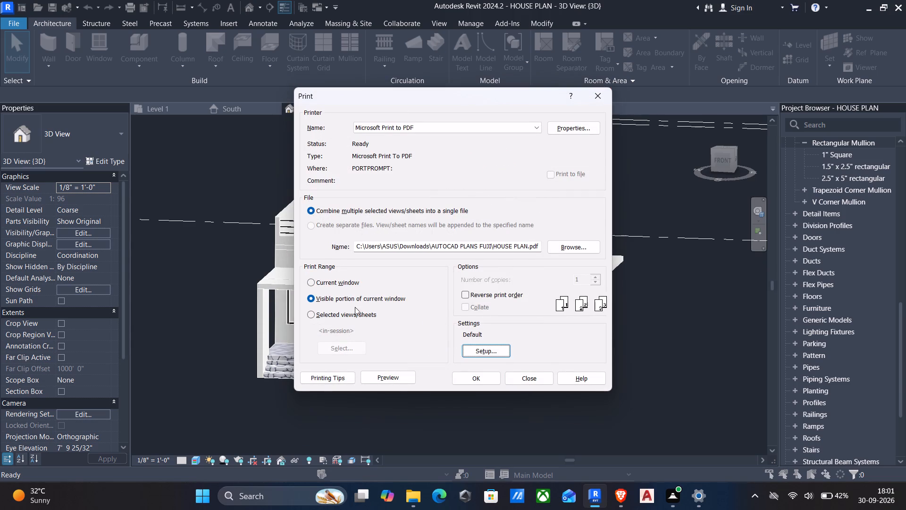
Preview the printed page of the 3D house view and examine how the house sits on it.
{"action": "left_click", "coordinate": [386, 377]}
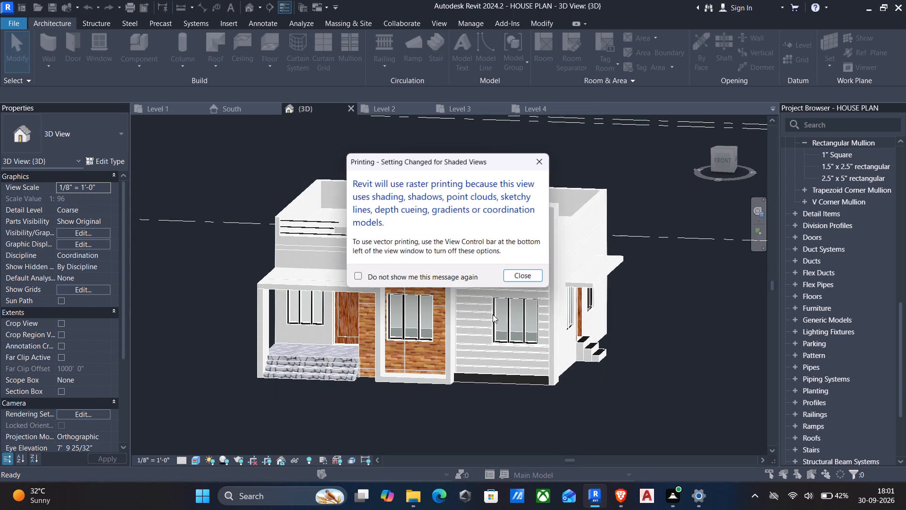
{"action": "left_click", "coordinate": [519, 277]}
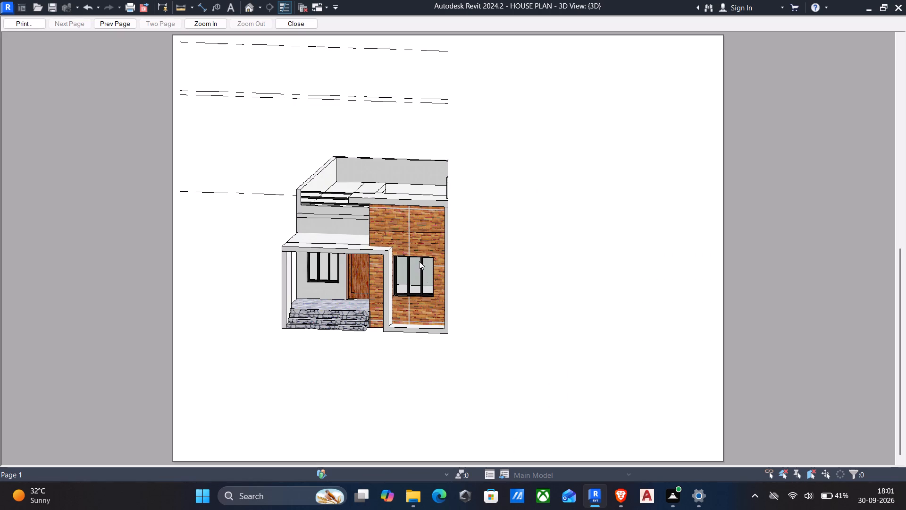
{"action": "scroll", "coordinate": [542, 258], "scroll_direction": "up", "scroll_amount": 4}
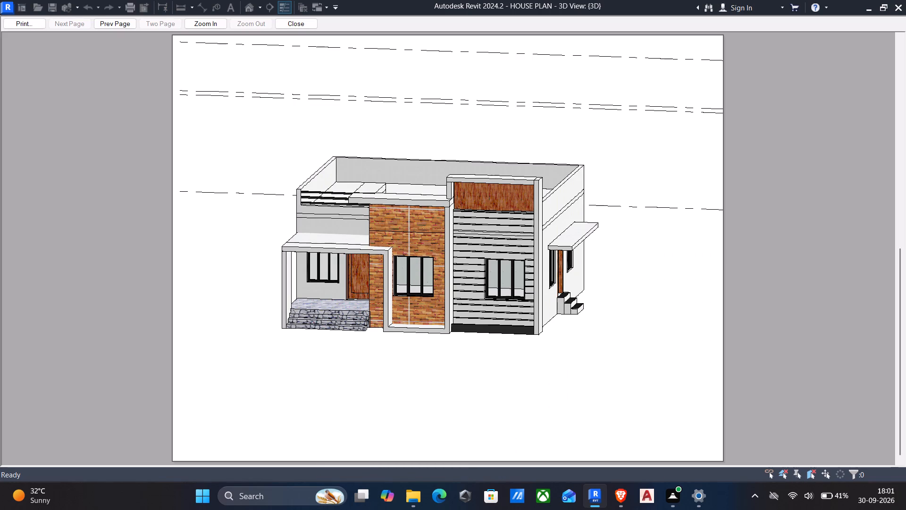
{"action": "scroll", "coordinate": [502, 243], "scroll_direction": "up", "scroll_amount": 9}
{"action": "scroll", "coordinate": [502, 243], "scroll_direction": "up", "scroll_amount": 5, "text": "ctrl"}
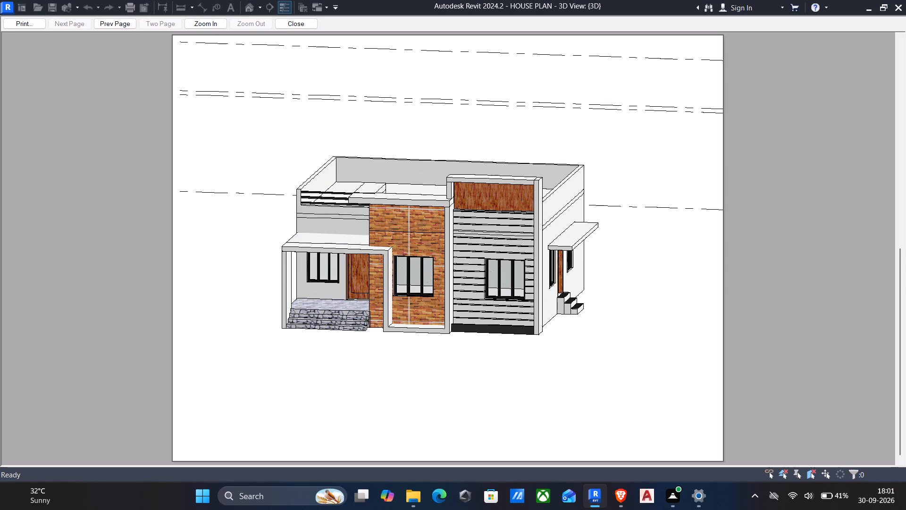
{"action": "scroll", "coordinate": [502, 243], "scroll_direction": "up", "scroll_amount": 4, "text": "ctrl"}
{"action": "scroll", "coordinate": [498, 246], "scroll_direction": "down", "scroll_amount": 10, "text": "ctrl"}
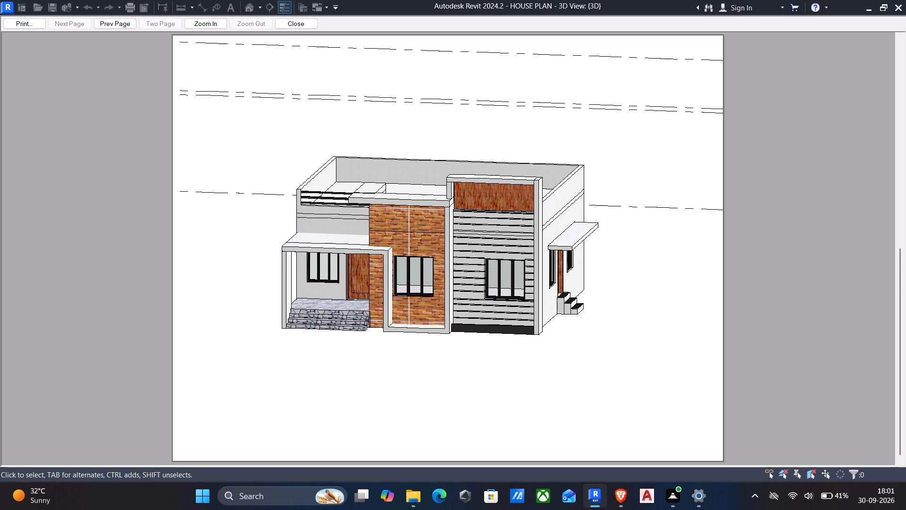
{"action": "key", "text": "Escape"}
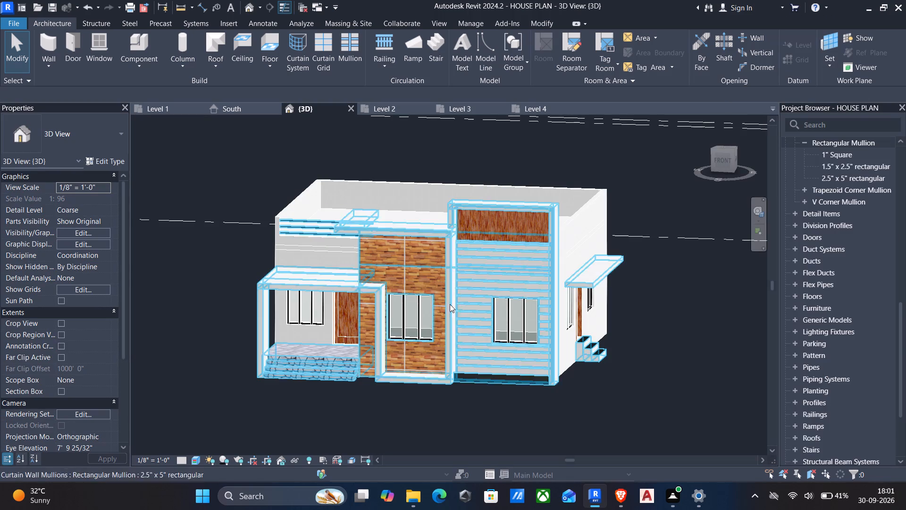
Print the 3D view to PDF, choosing the REVIT -PLANS folder on drive C as the output location.
{"action": "key", "text": "ctrl+p"}
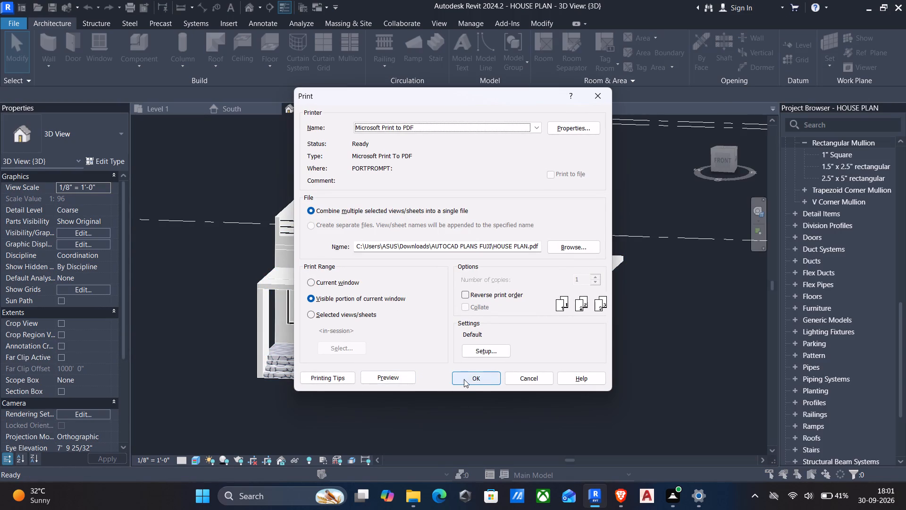
{"action": "left_click", "coordinate": [464, 379]}
{"action": "left_click", "coordinate": [516, 280]}
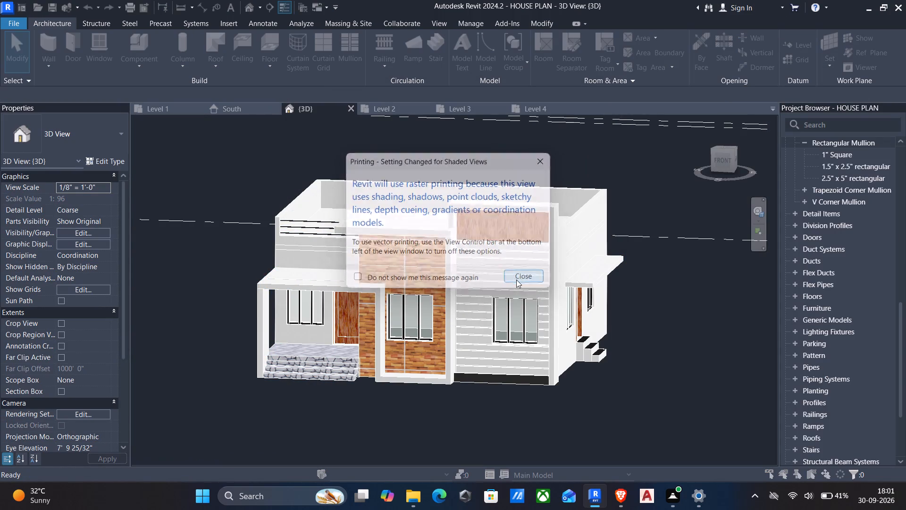
{"action": "left_click", "coordinate": [455, 279]}
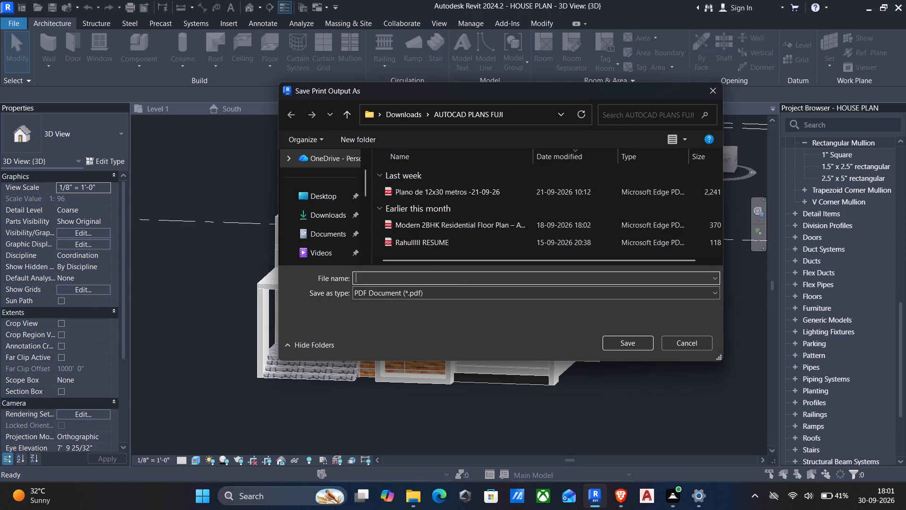
{"action": "left_click", "coordinate": [324, 202]}
{"action": "scroll", "coordinate": [327, 209], "scroll_direction": "down", "scroll_amount": 5}
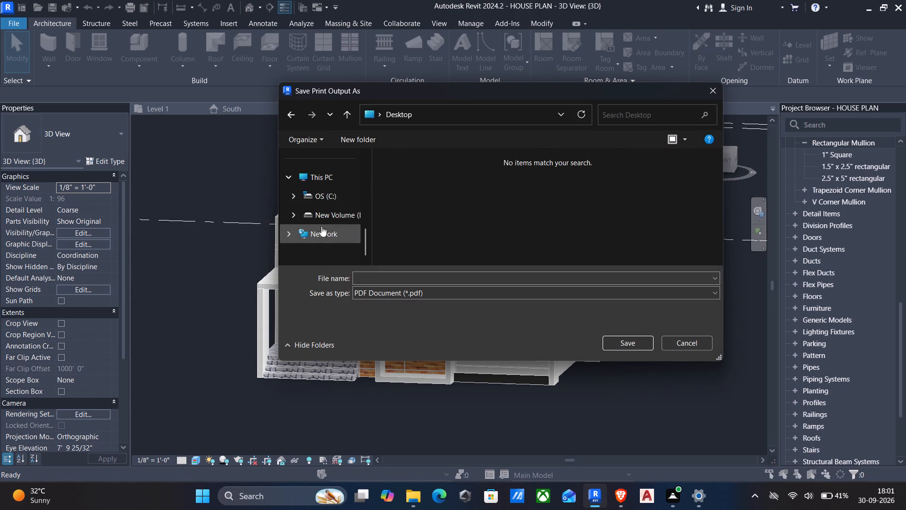
{"action": "left_click", "coordinate": [321, 192]}
{"action": "scroll", "coordinate": [395, 203], "scroll_direction": "down", "scroll_amount": 4}
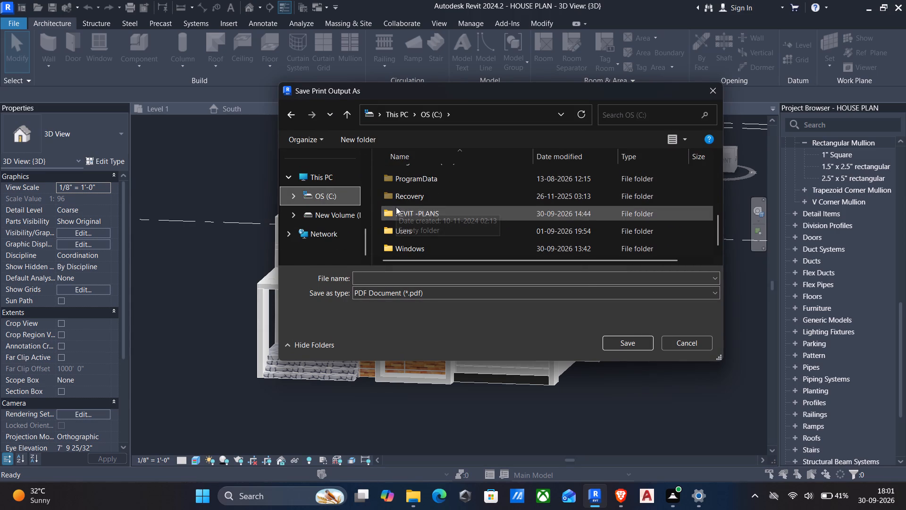
{"action": "scroll", "coordinate": [396, 207], "scroll_direction": "down", "scroll_amount": 1}
{"action": "double_click", "coordinate": [387, 212]}
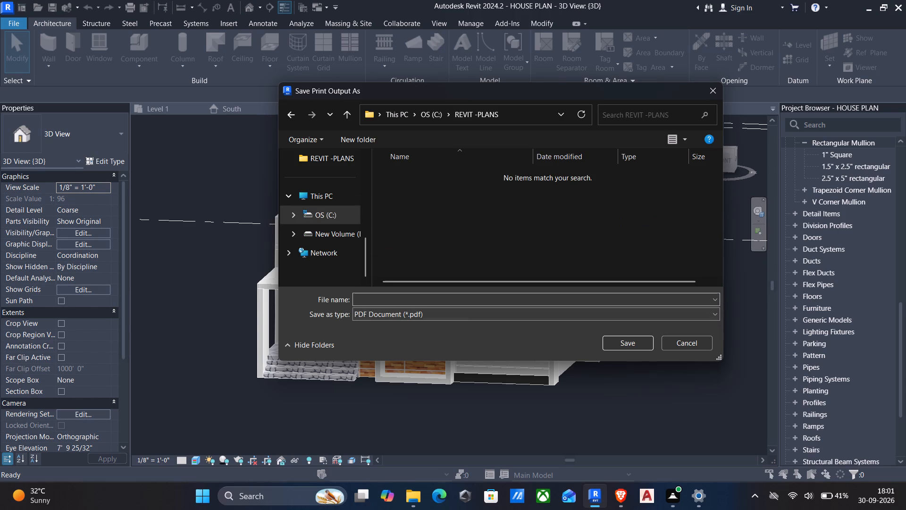
Save the PDF print output under the file name HOUSE-PLAN-30-09-26.
{"action": "left_click", "coordinate": [445, 295]}
{"action": "type", "text": "HOUSE"}
{"action": "type", "text": "-O"}
{"action": "key", "text": "BackSpace"}
{"action": "type", "text": "PLAN"}
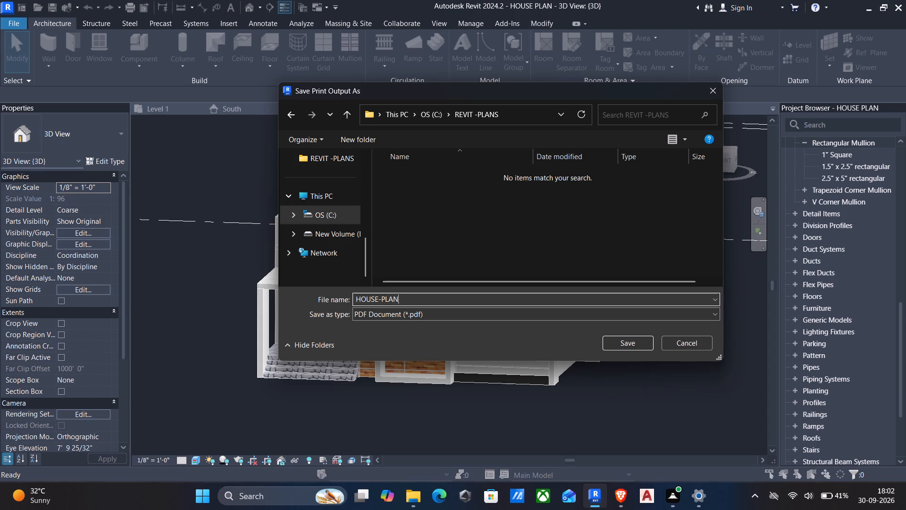
{"action": "key", "text": "minus"}
{"action": "type", "text": "30"}
{"action": "key", "text": "minus"}
{"action": "type", "text": "09"}
{"action": "key", "text": "minus"}
{"action": "type", "text": "26"}
{"action": "key", "text": "Return"}
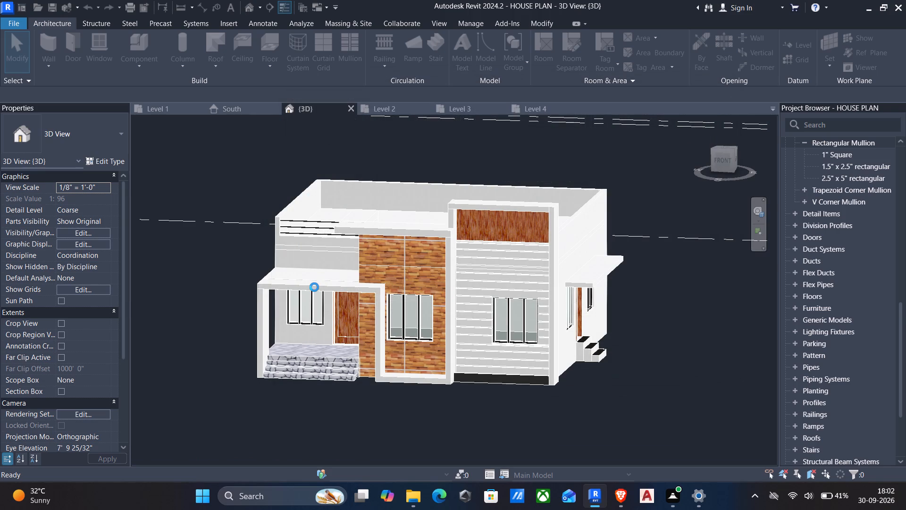